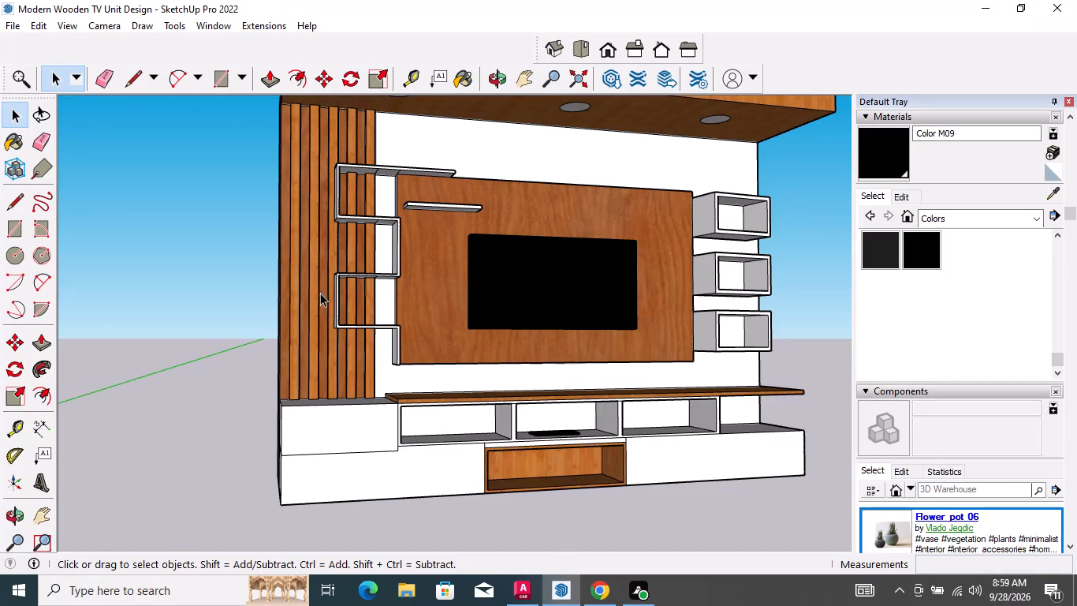
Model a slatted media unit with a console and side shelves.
Start a new, empty model.
left_click(6, 25)
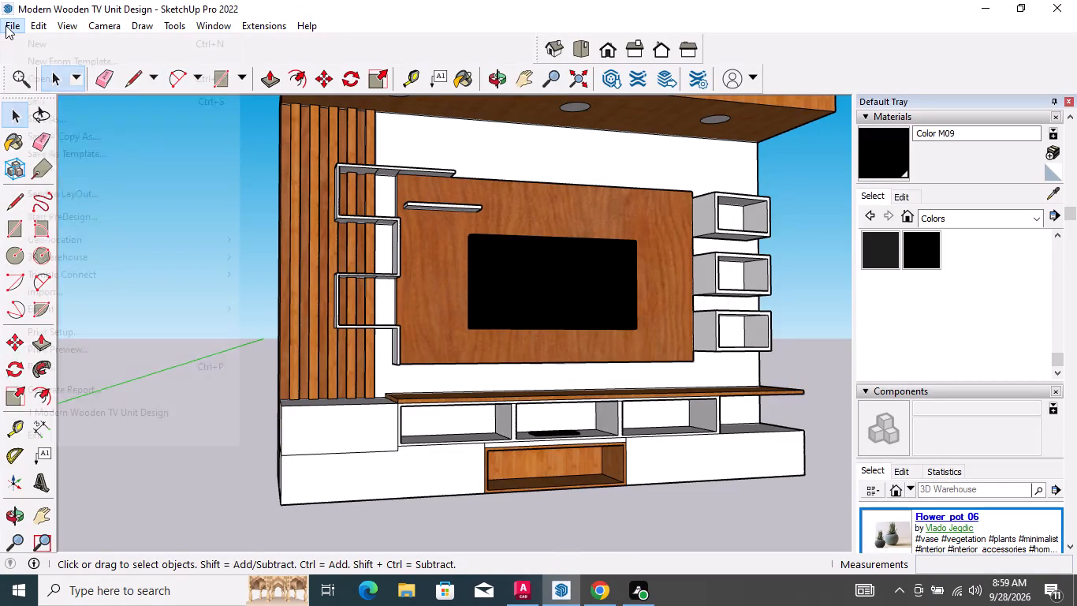
left_click(56, 48)
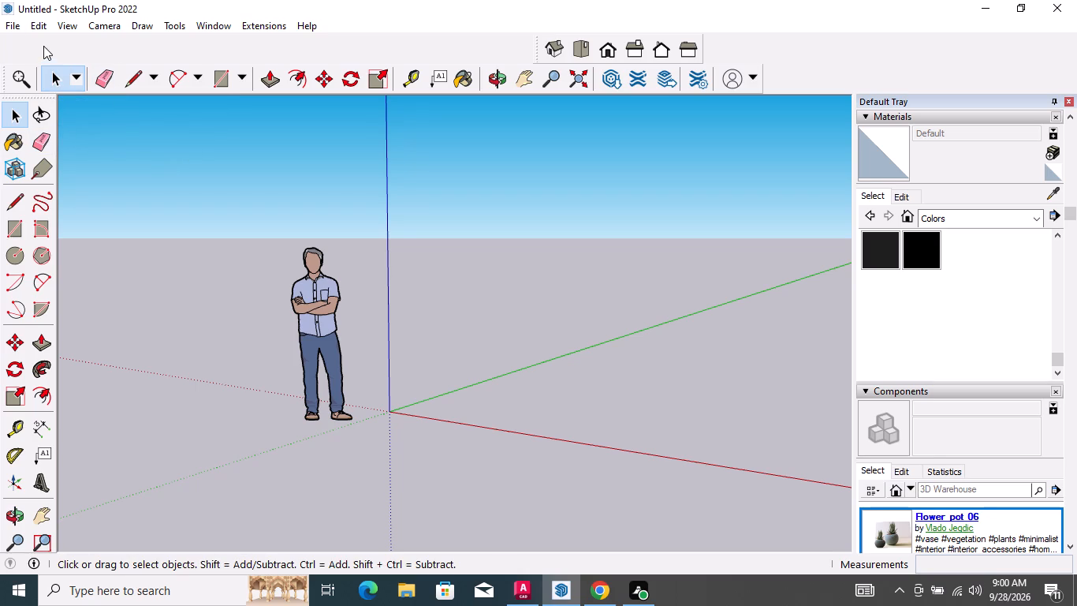
In front view, draw an upright rectangle about 4' 2" by 2' 8 1/2" beside the standing figure.
left_click(613, 50)
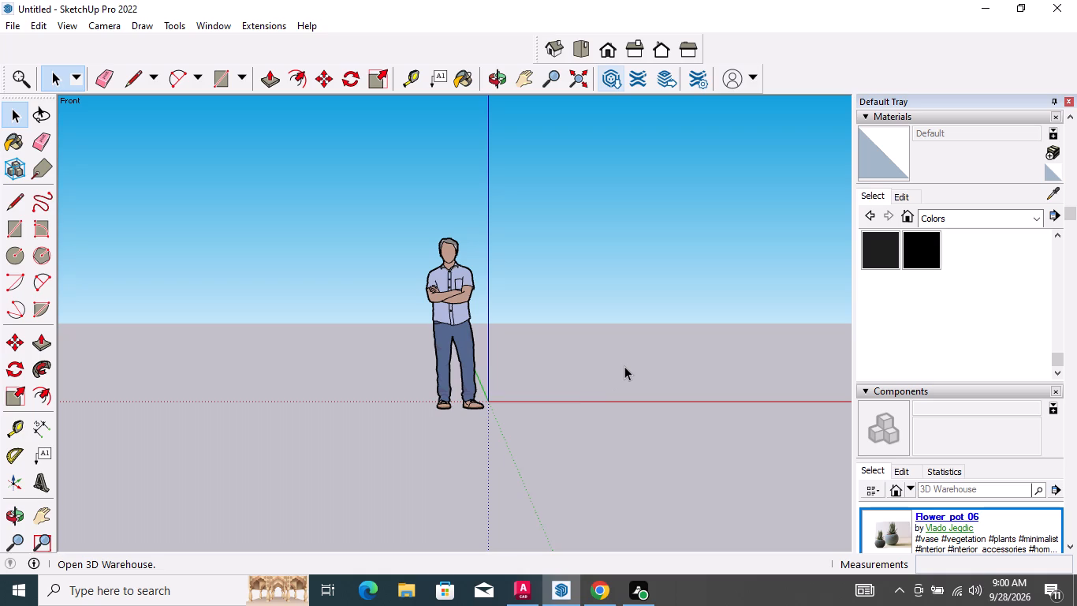
scroll(624, 366, "up", 2)
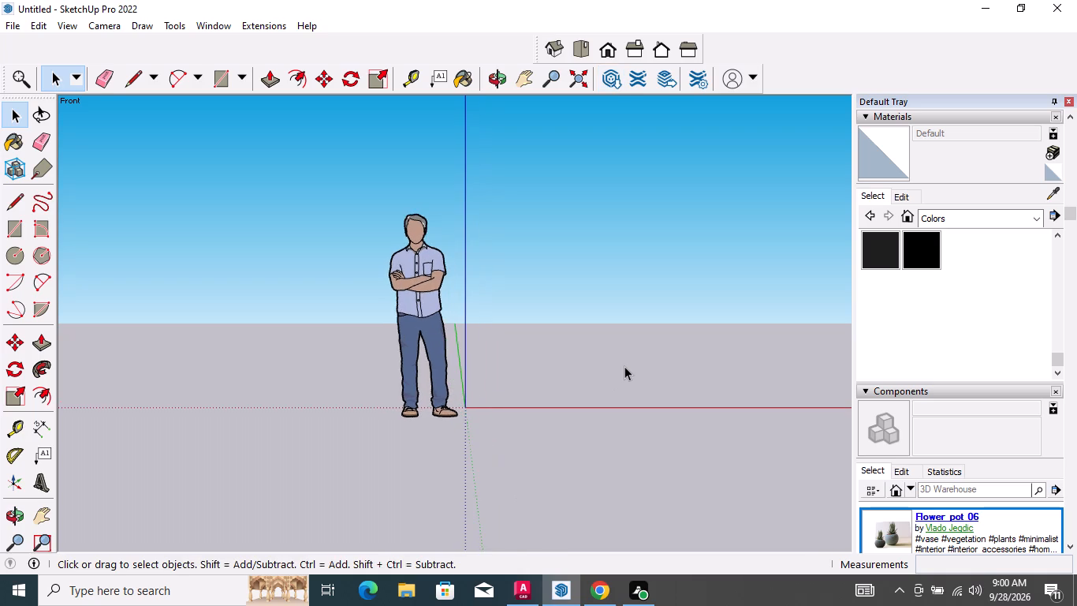
scroll(624, 366, "up", 5)
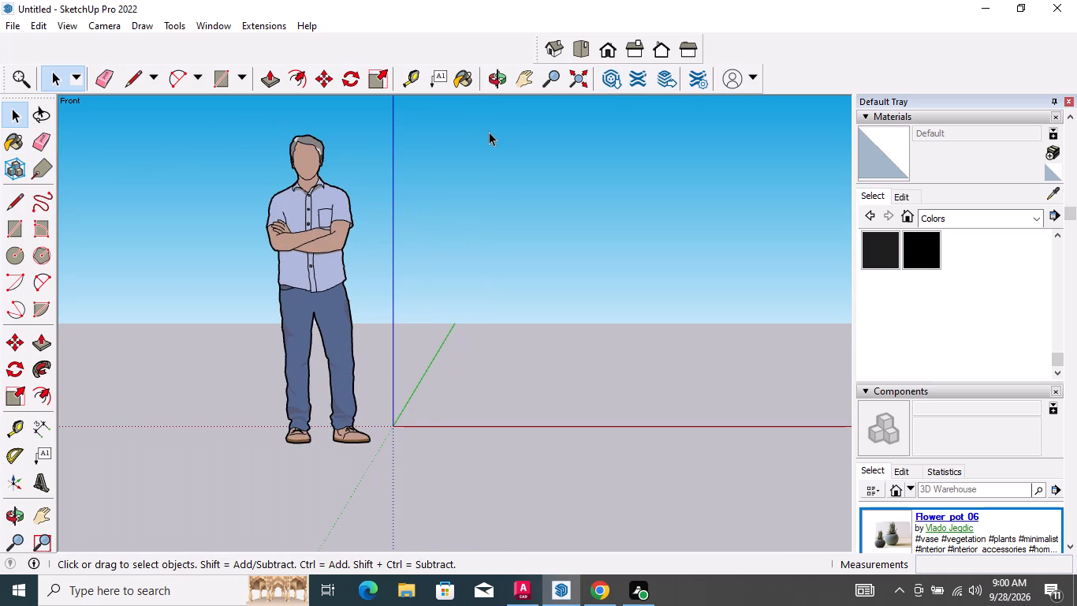
key("r")
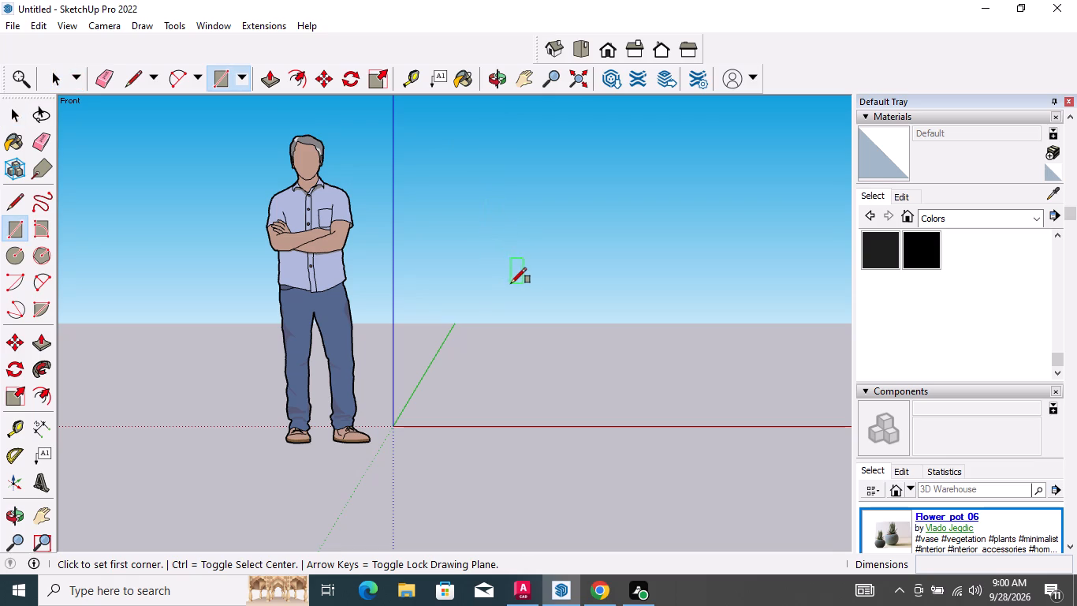
scroll(516, 283, "up", 7)
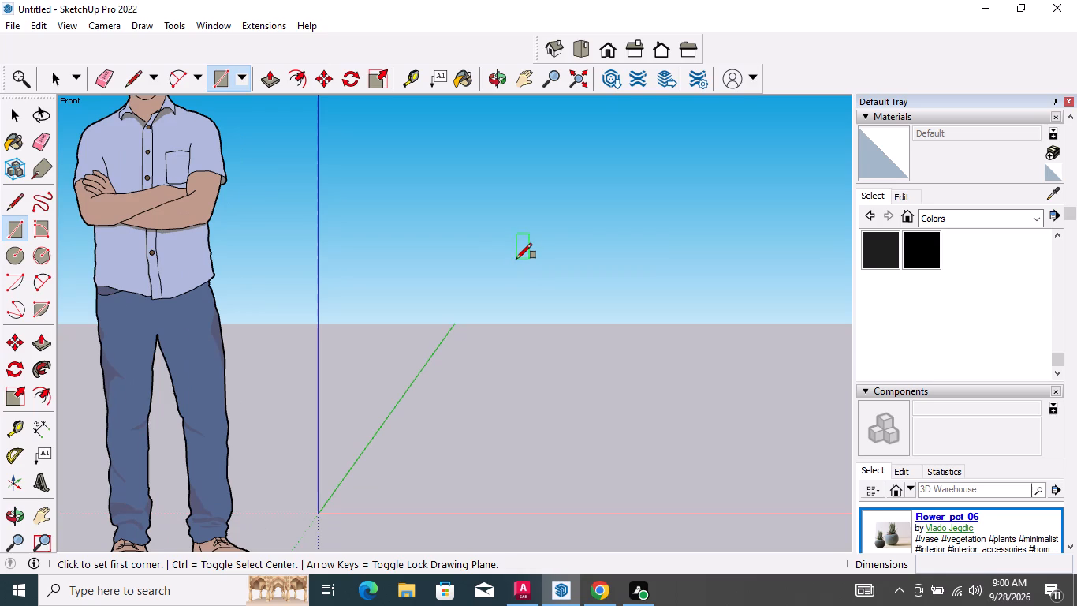
left_click(517, 259)
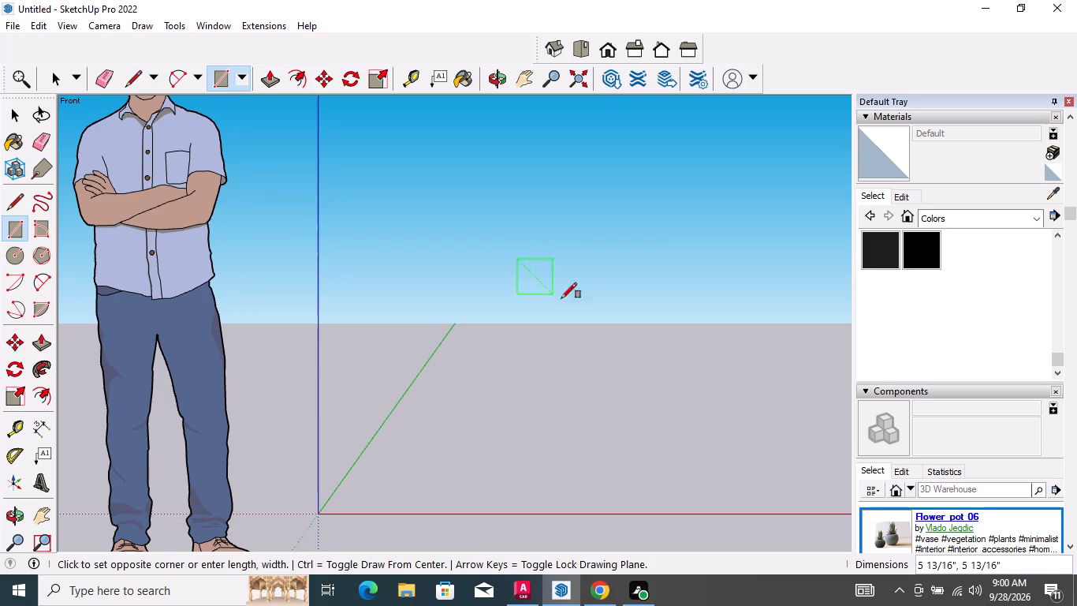
left_click(824, 458)
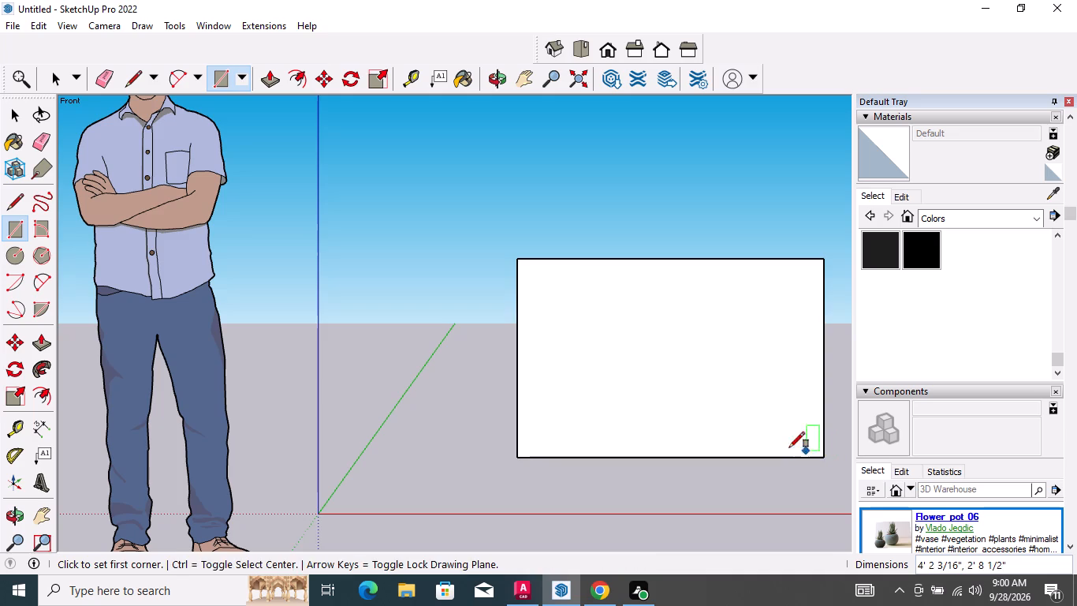
key("space")
Push/Pull the rectangle's front face outward to make a thin upright panel.
scroll(211, 424, "down", 6)
scroll(449, 384, "up", 2)
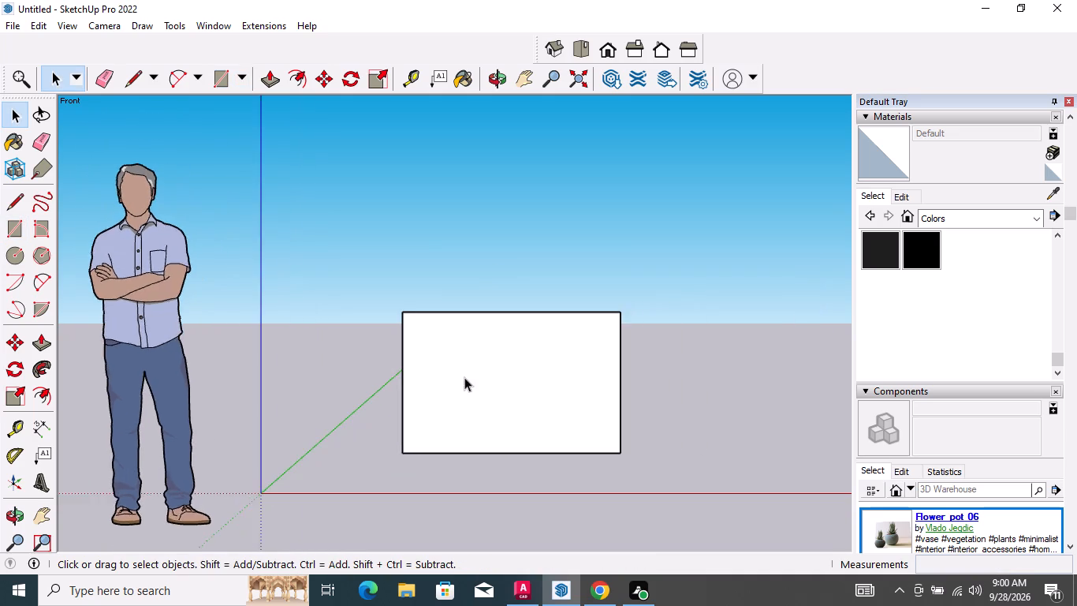
scroll(498, 367, "up", 2)
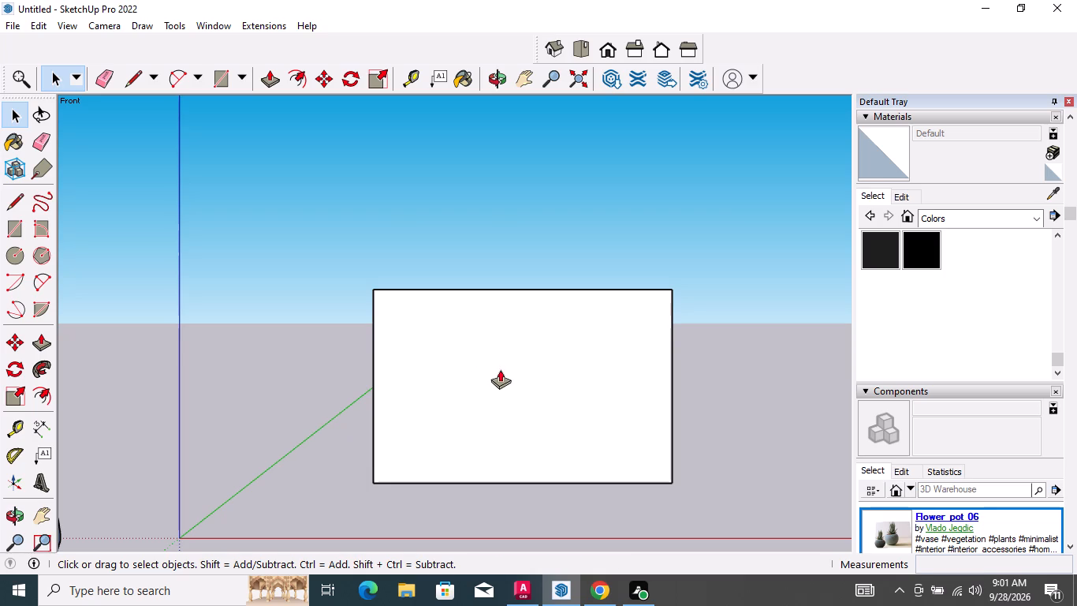
key("p")
left_click(490, 367)
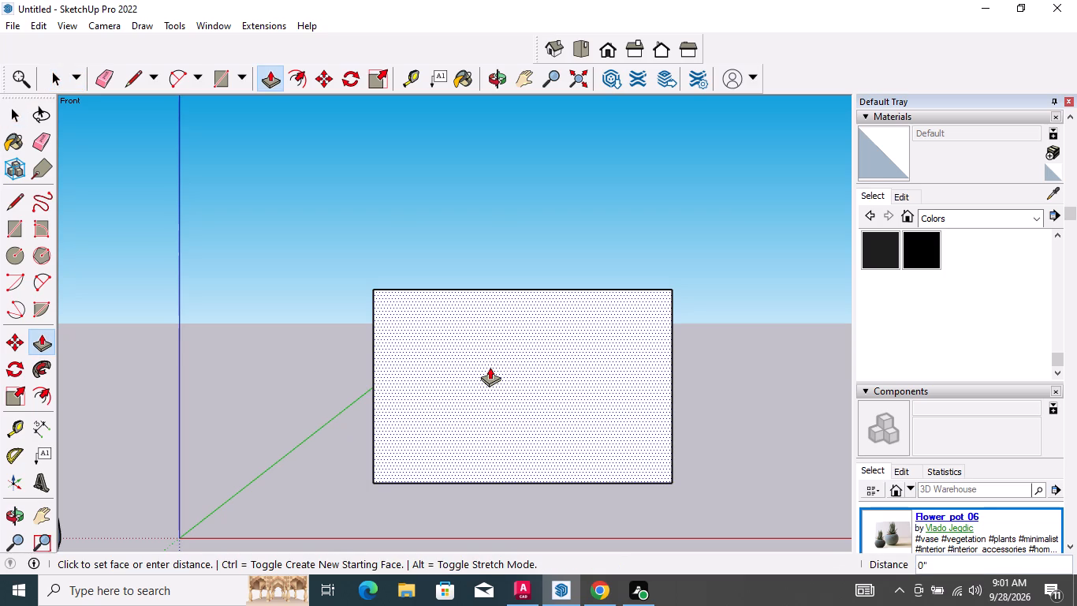
middle_click_drag(490, 367, 578, 390)
middle_click_drag(482, 403, 594, 395)
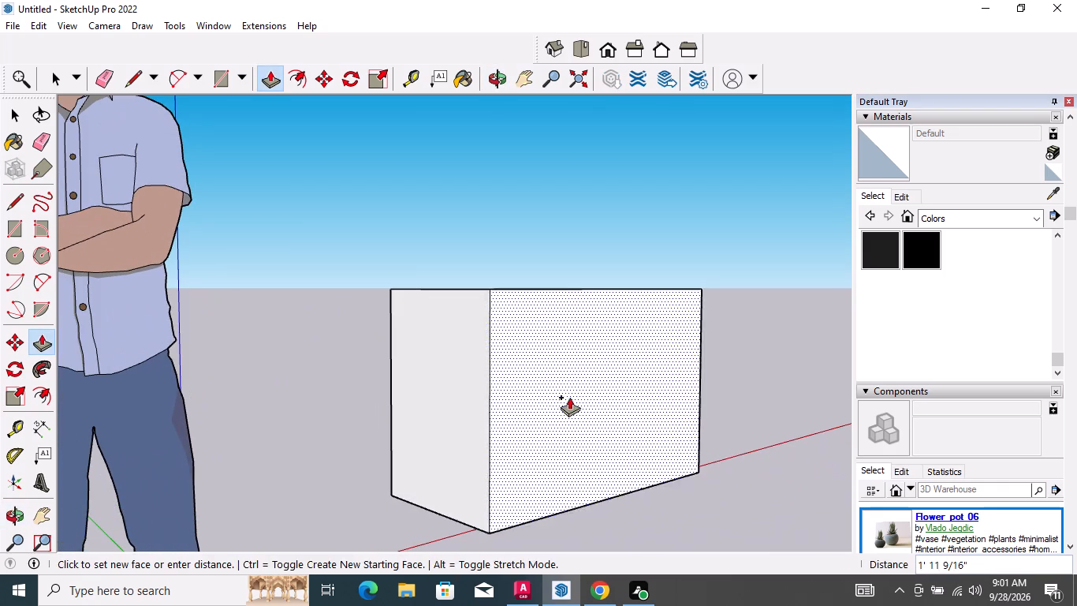
scroll(471, 407, "up", 5)
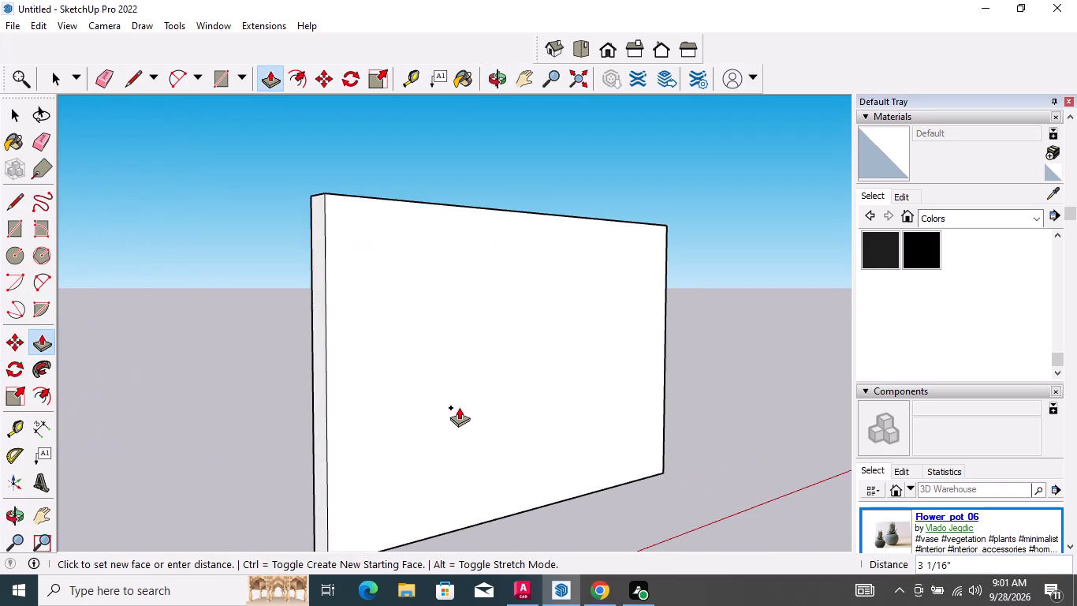
left_click(449, 404)
key("space")
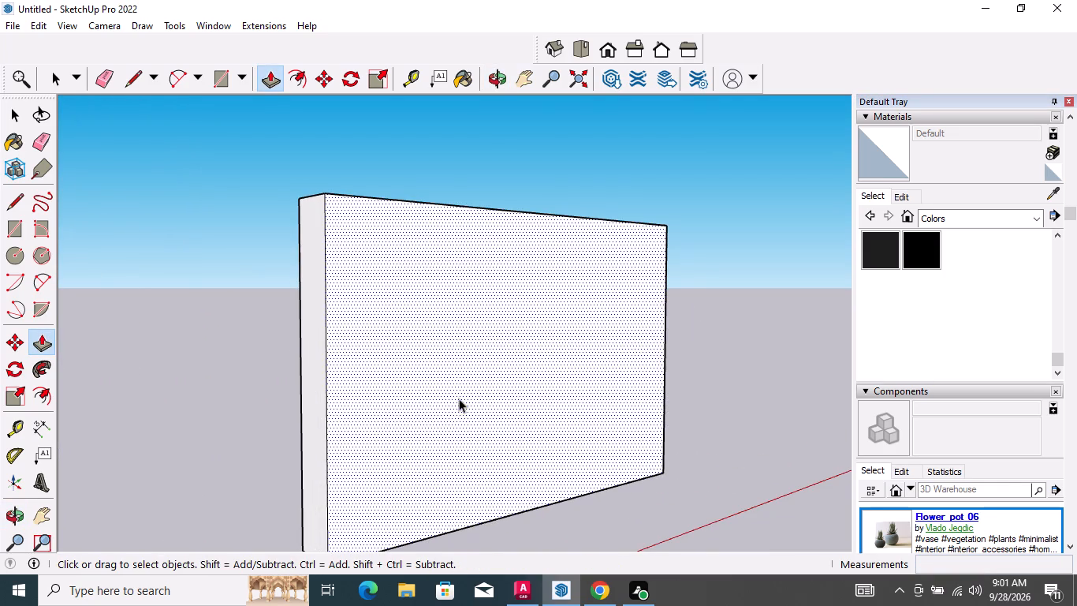
Draw a vertical line about 2' 8 1/2" long across the panel's front face, marking a narrow strip along its right edge.
scroll(303, 337, "down", 9)
middle_click_drag(462, 343, 423, 376)
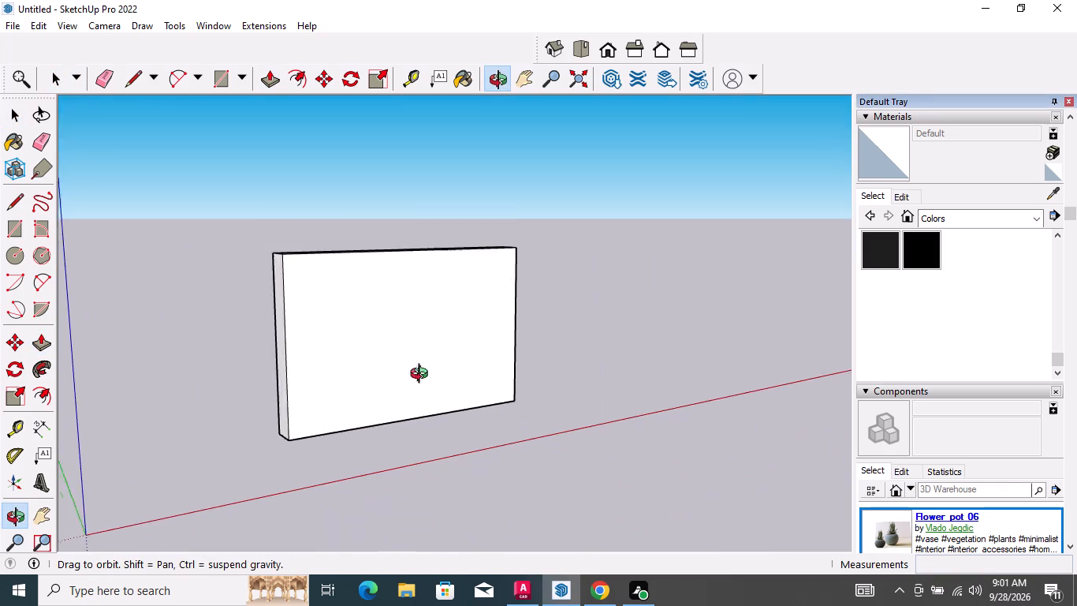
middle_click_drag(423, 376, 274, 342)
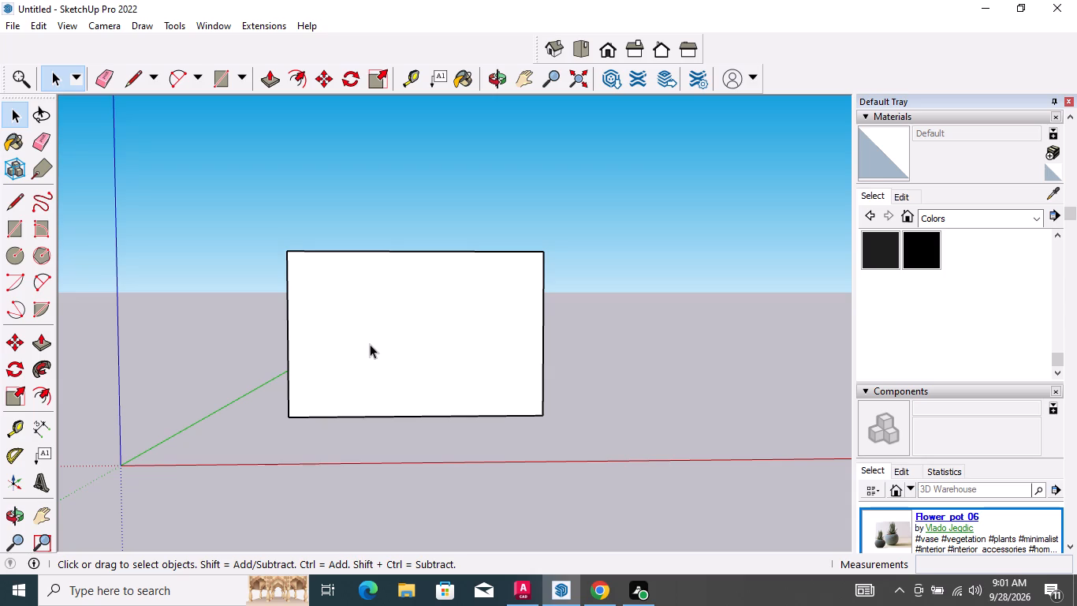
scroll(361, 300, "up", 1)
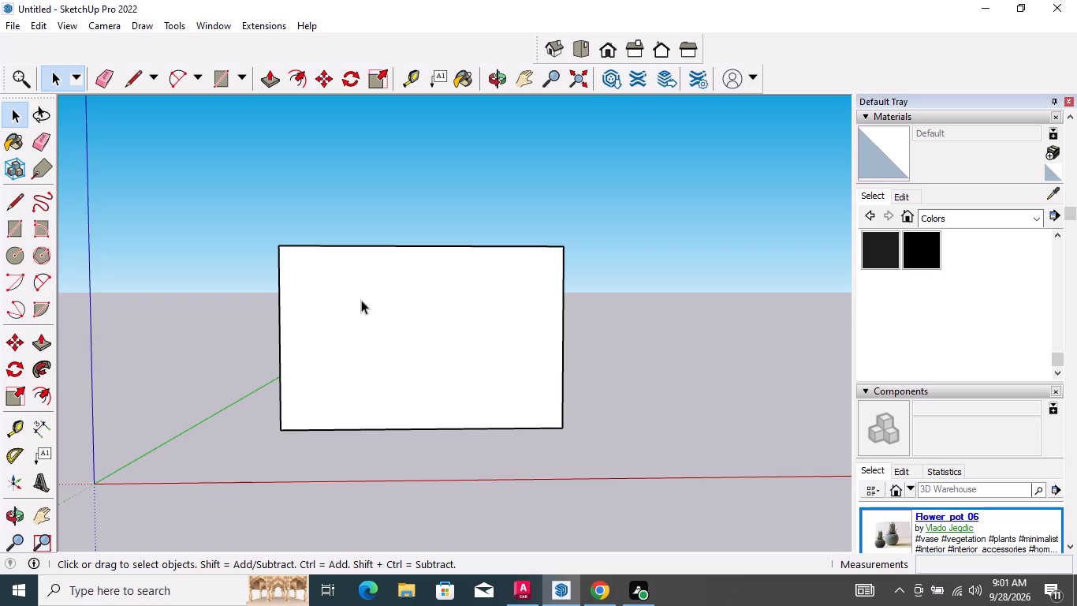
key("l")
left_click(538, 250)
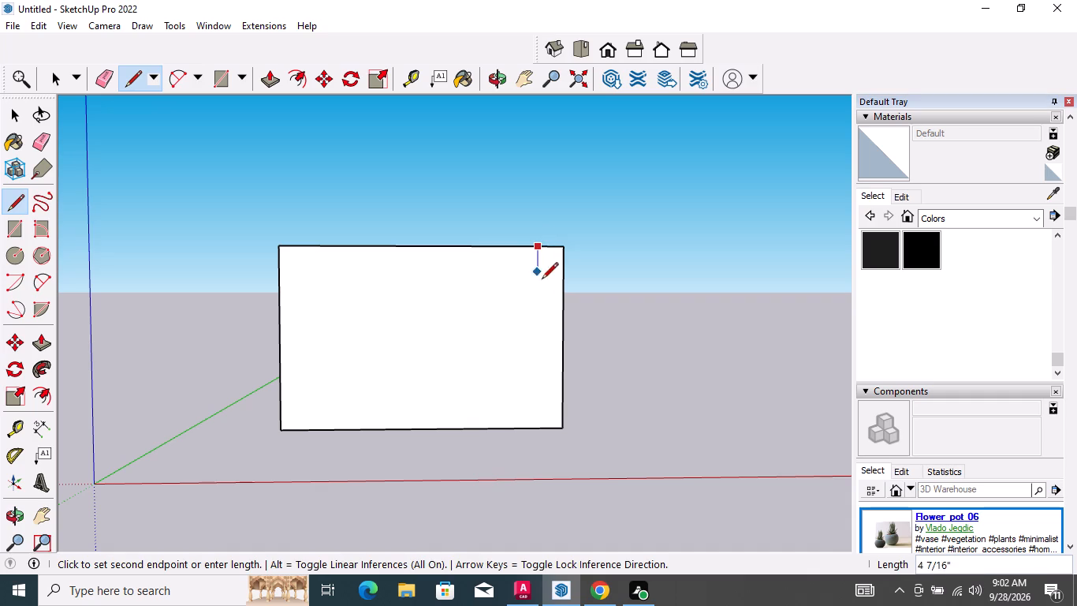
left_click(535, 432)
key("space")
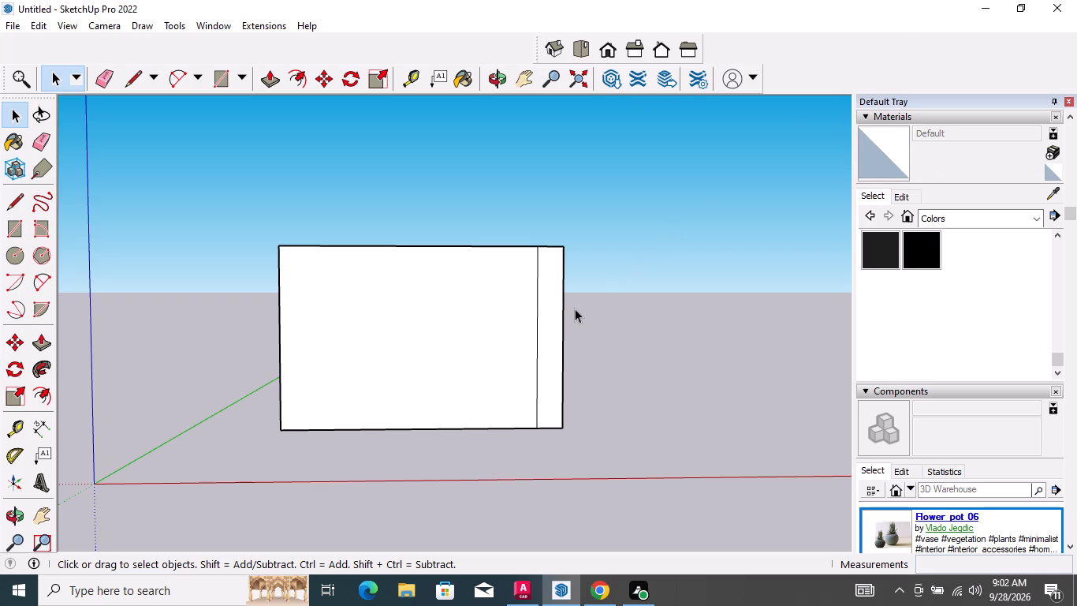
Push/Pull the narrow right-hand strip forward about 4 5/8" from the panel's front face.
key("p")
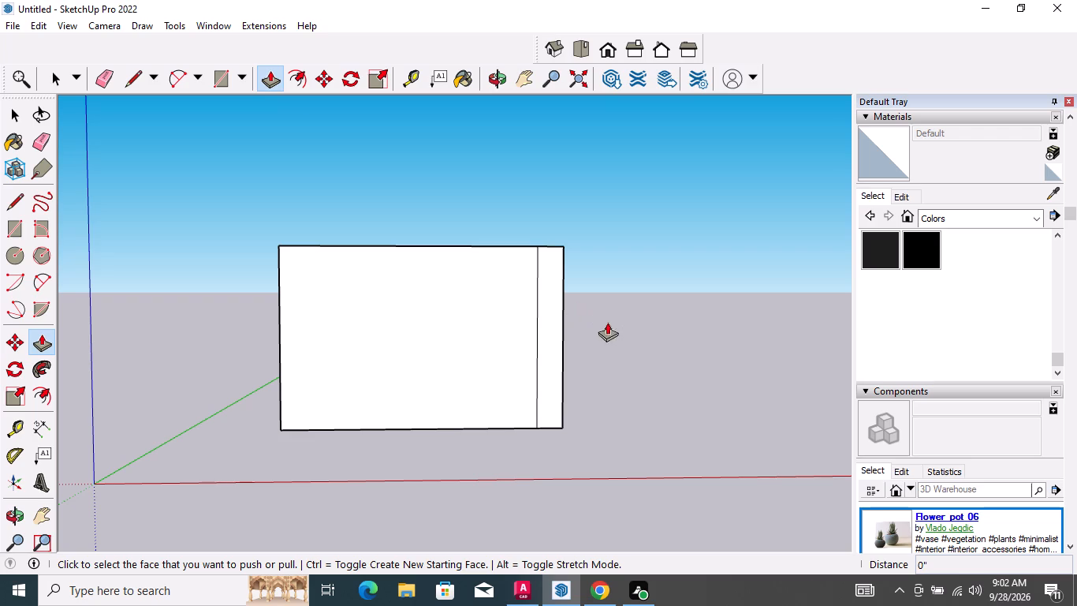
scroll(502, 322, "up", 2)
middle_click_drag(515, 324, 552, 328)
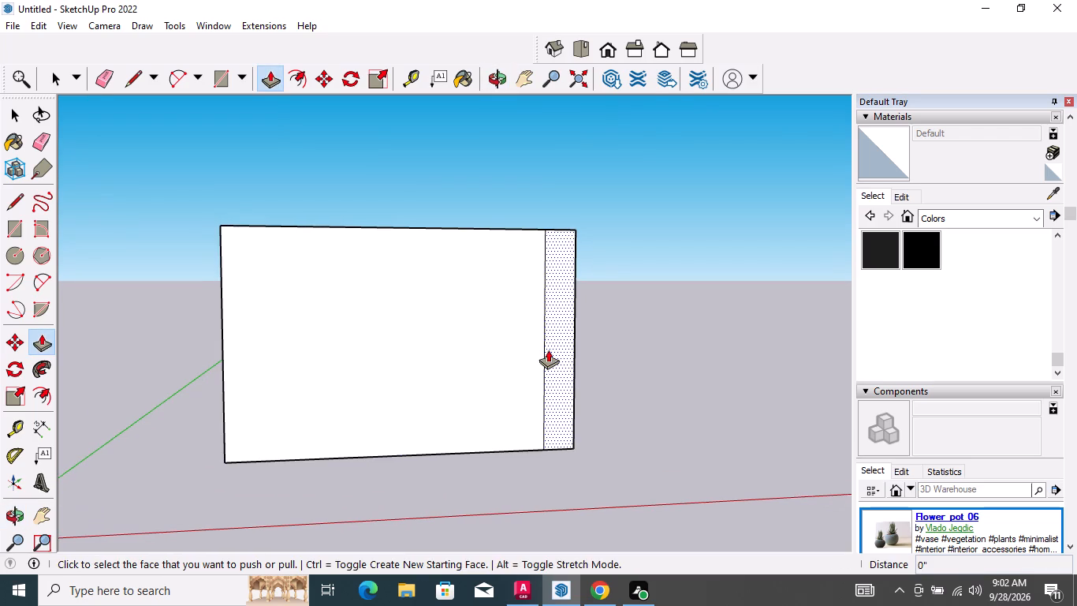
left_click(565, 350)
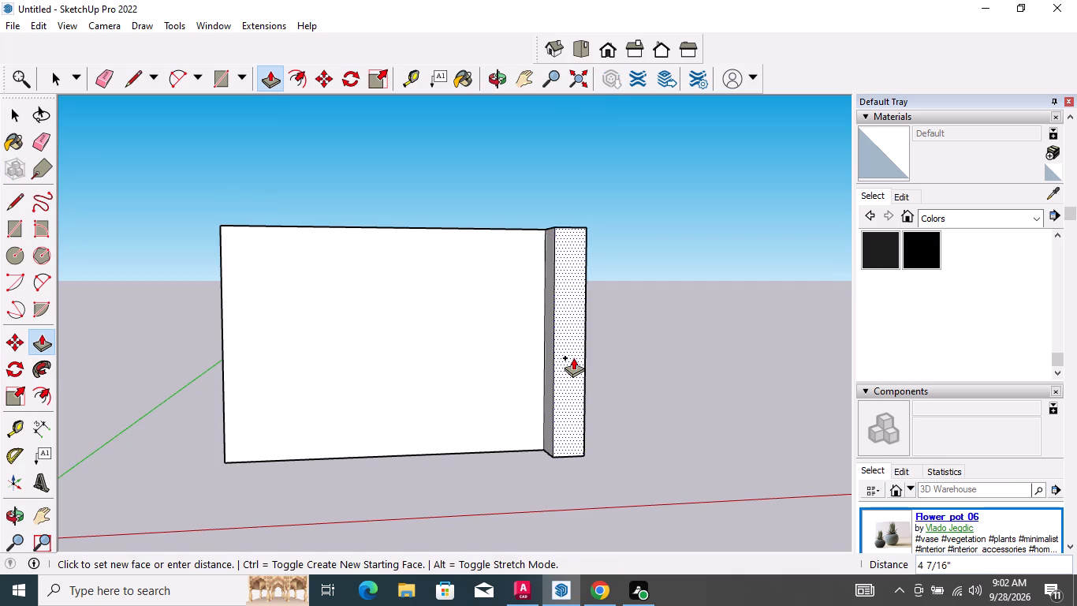
middle_click_drag(574, 357, 562, 357)
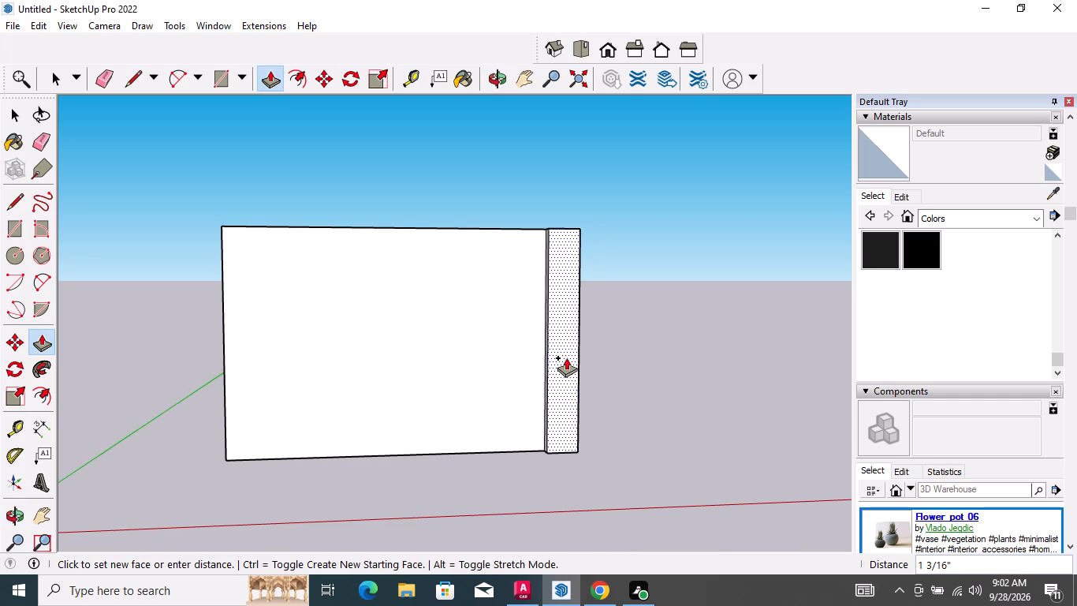
left_click_drag(573, 357, 587, 354)
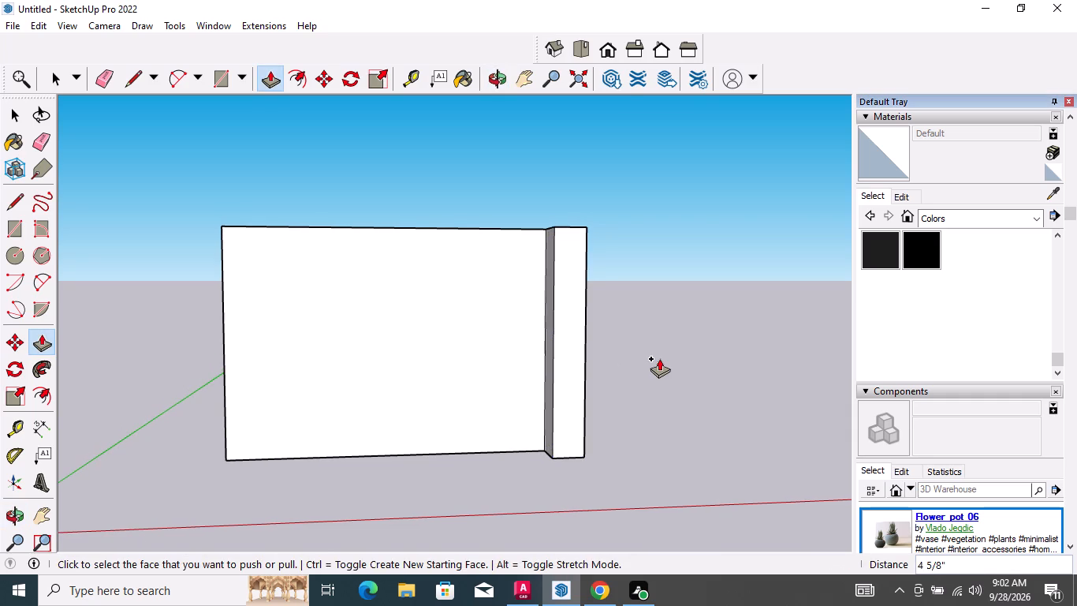
key("space")
Draw a horizontal line about 2' 11 1/4" long on the main front face, slightly above its bottom edge.
middle_click_drag(659, 358, 620, 357)
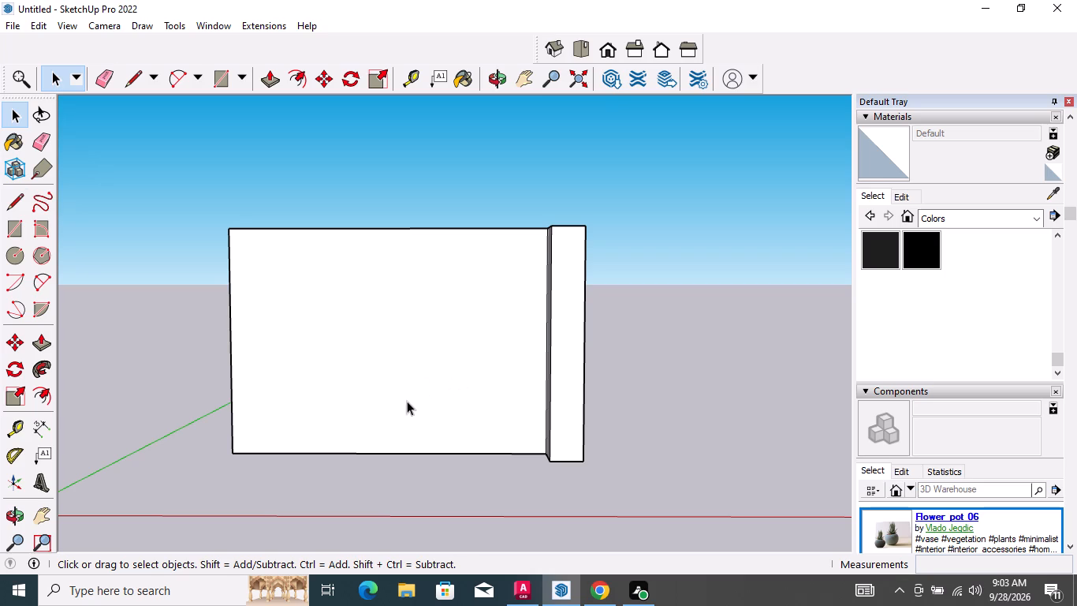
key("l")
middle_click_drag(317, 427, 339, 398)
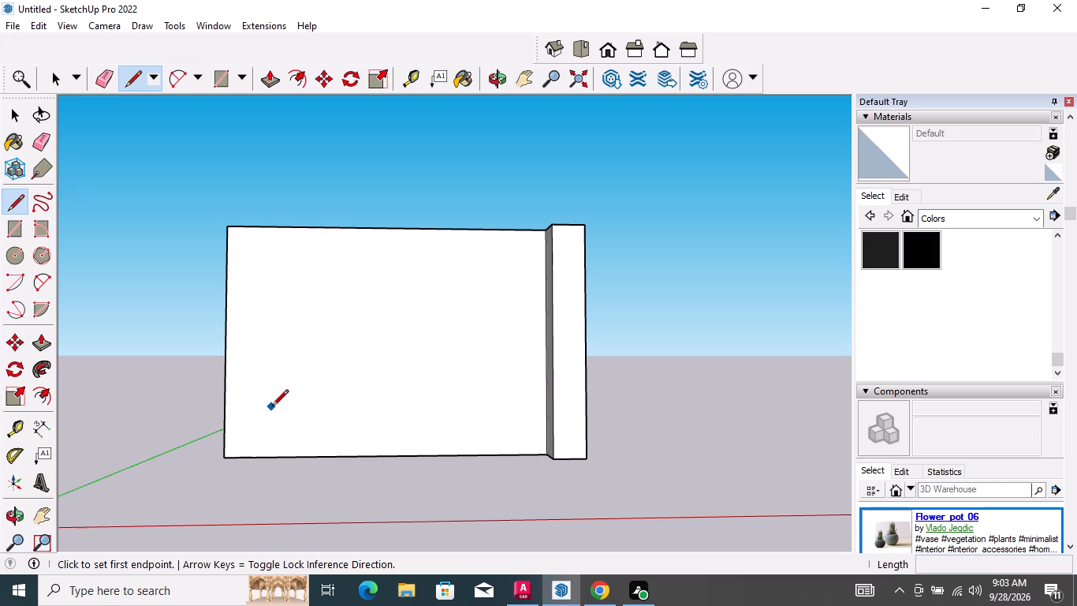
left_click(275, 406)
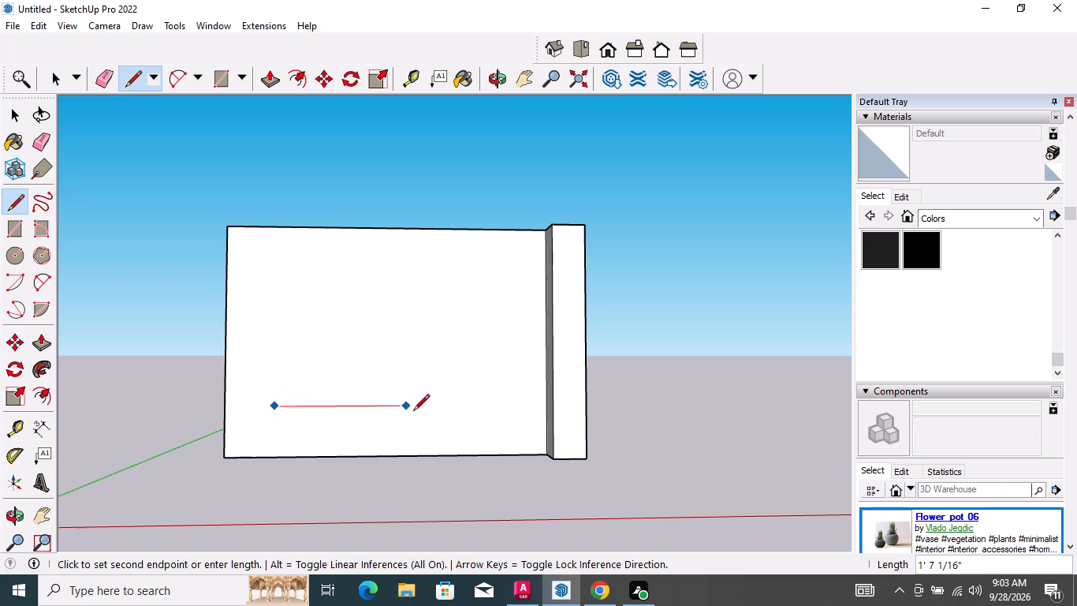
left_click(524, 408)
key("space")
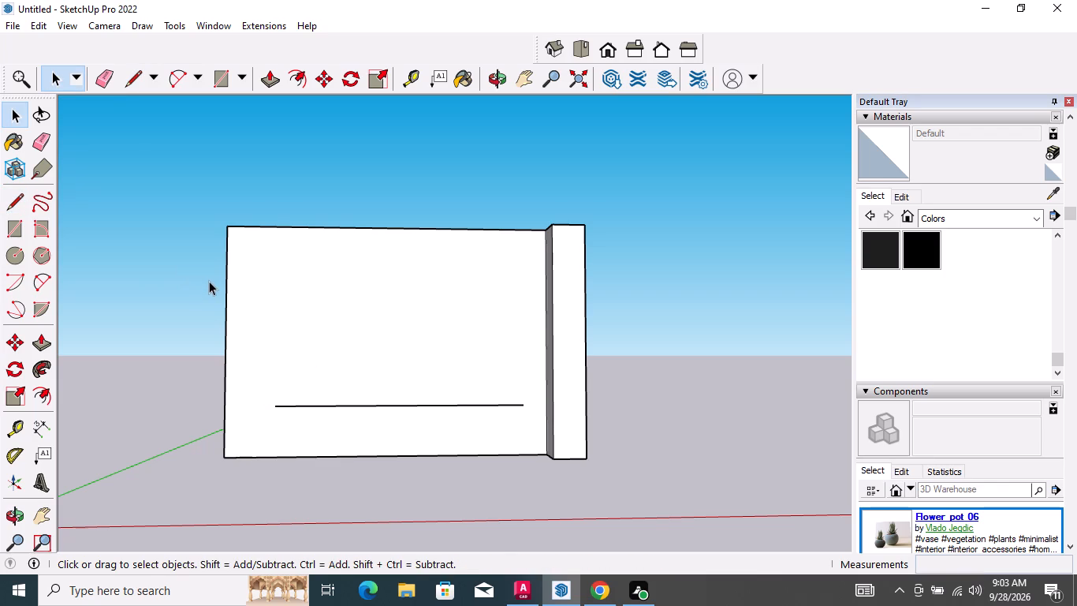
Draw an arc bulging outward about 3 9/16" from the horizontal line's left end to the panel's bottom edge.
left_click(43, 277)
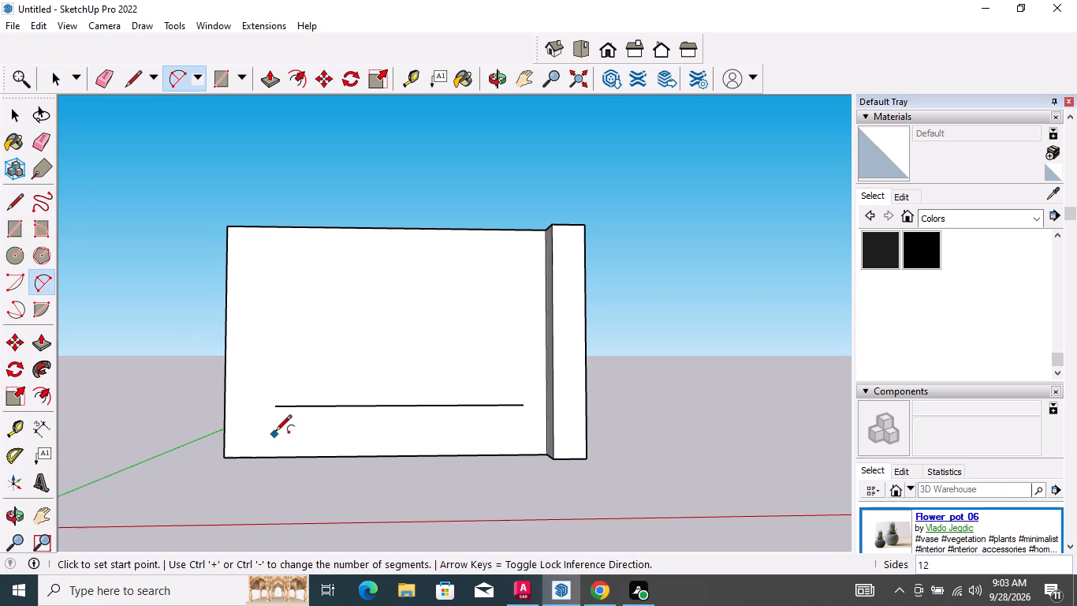
left_click(278, 407)
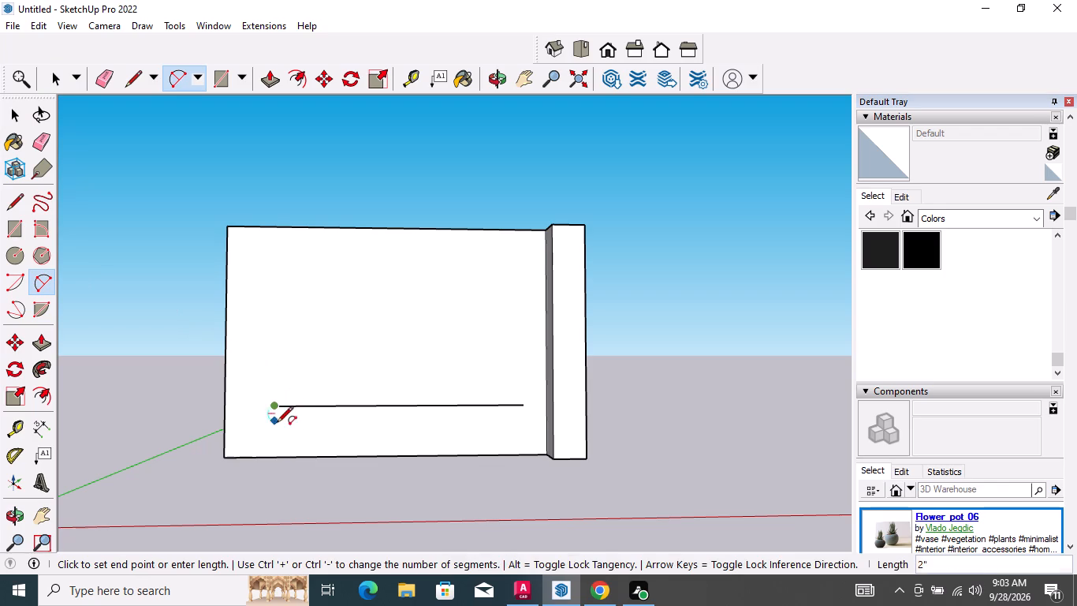
left_click(277, 456)
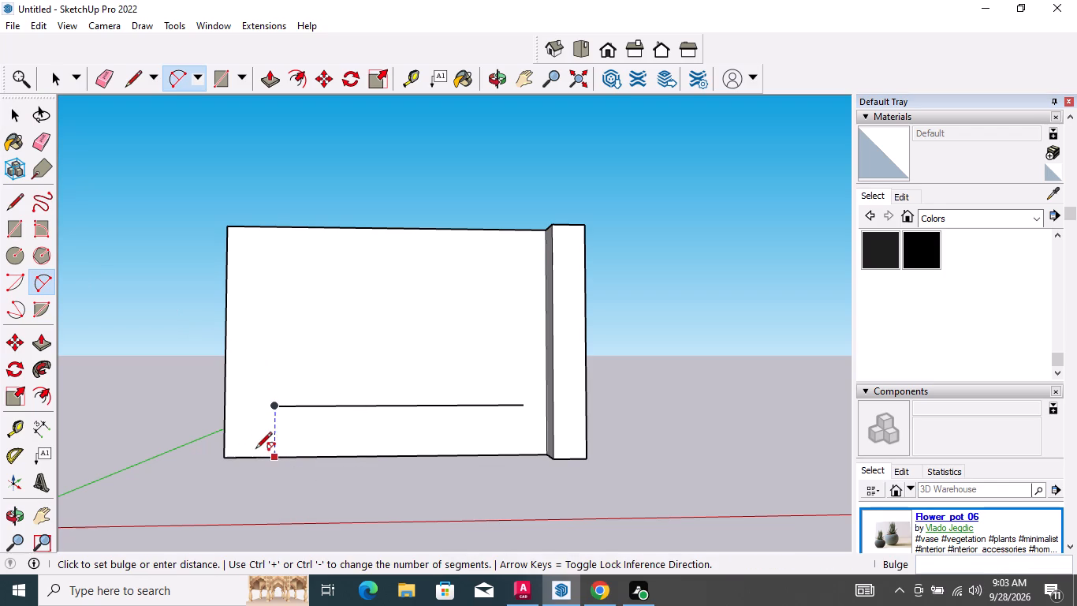
left_click(251, 444)
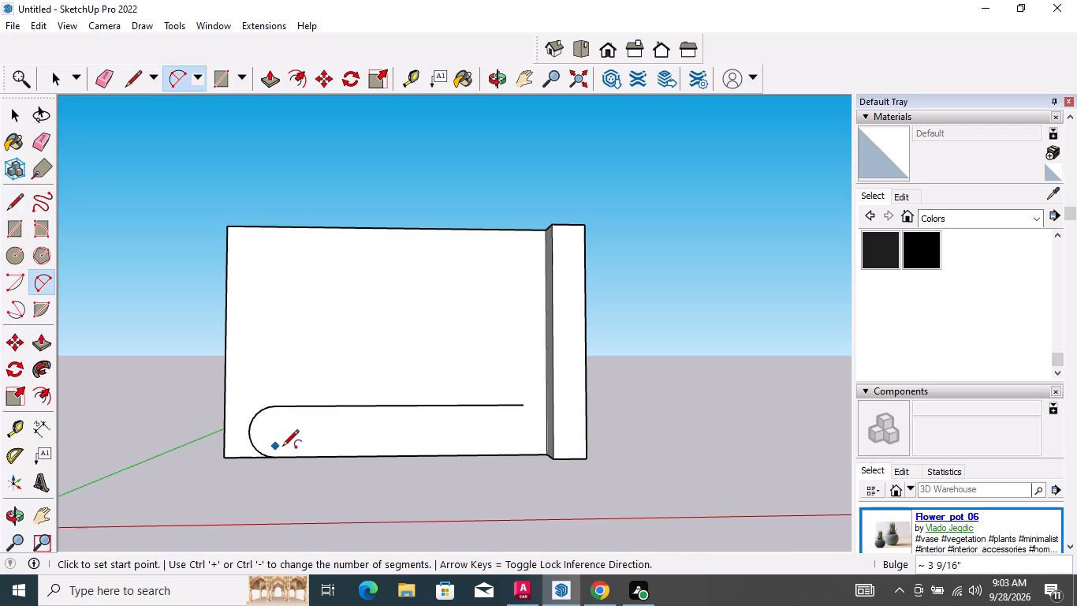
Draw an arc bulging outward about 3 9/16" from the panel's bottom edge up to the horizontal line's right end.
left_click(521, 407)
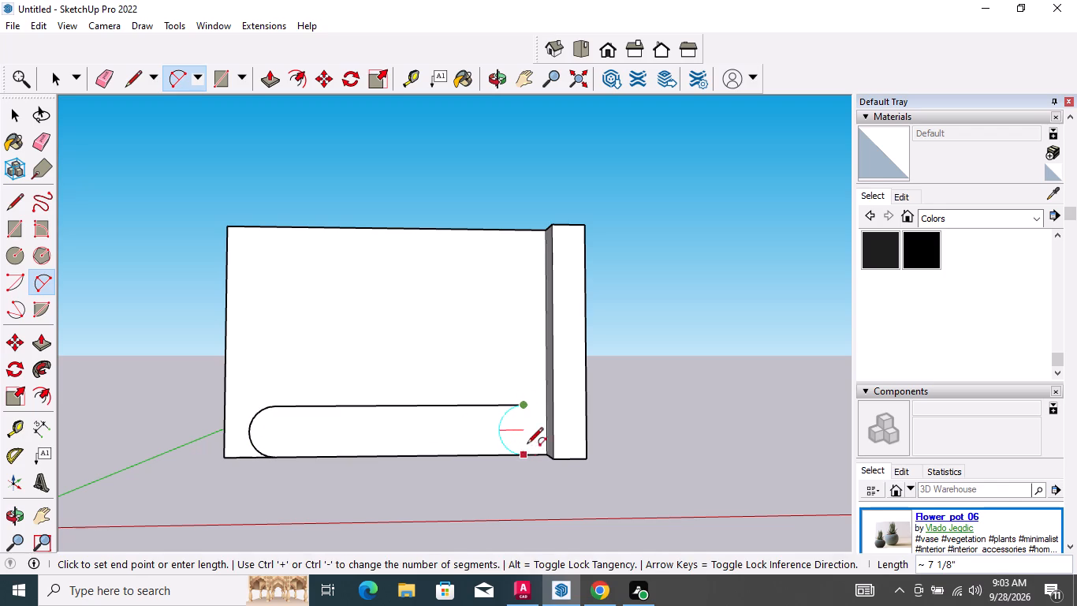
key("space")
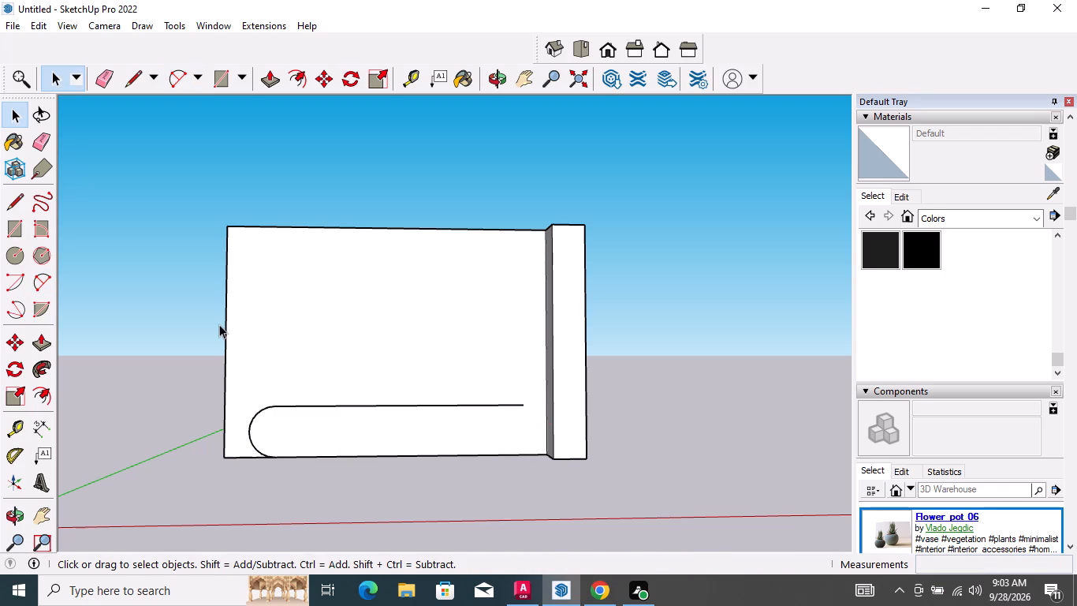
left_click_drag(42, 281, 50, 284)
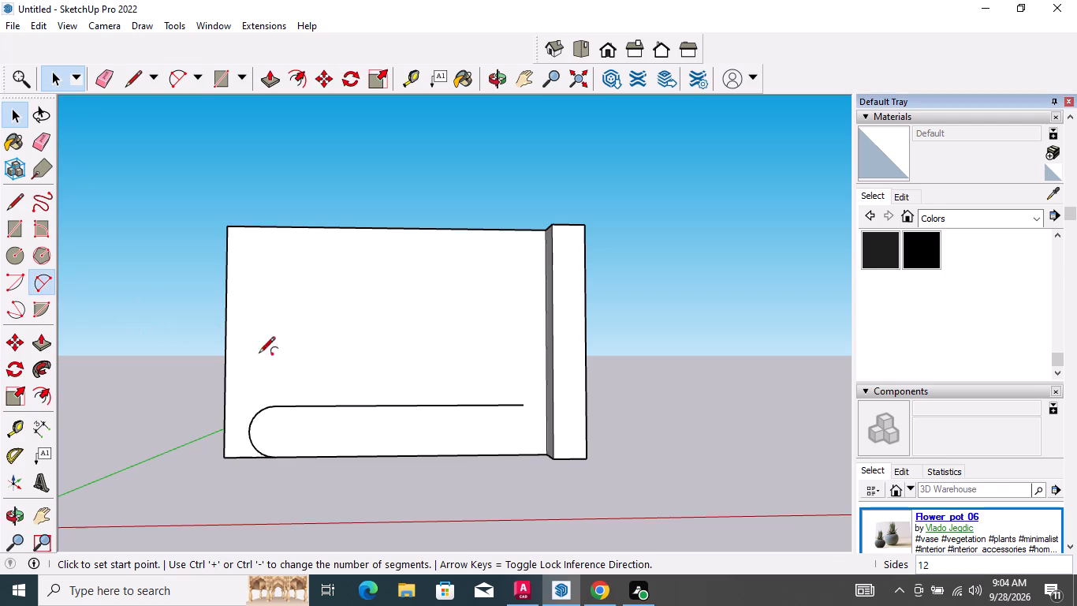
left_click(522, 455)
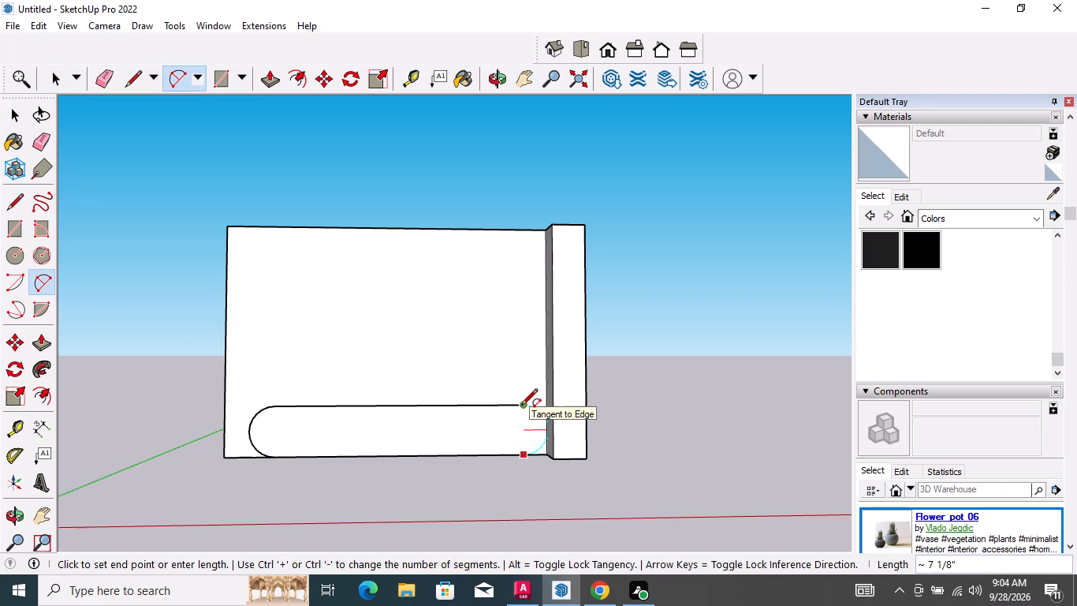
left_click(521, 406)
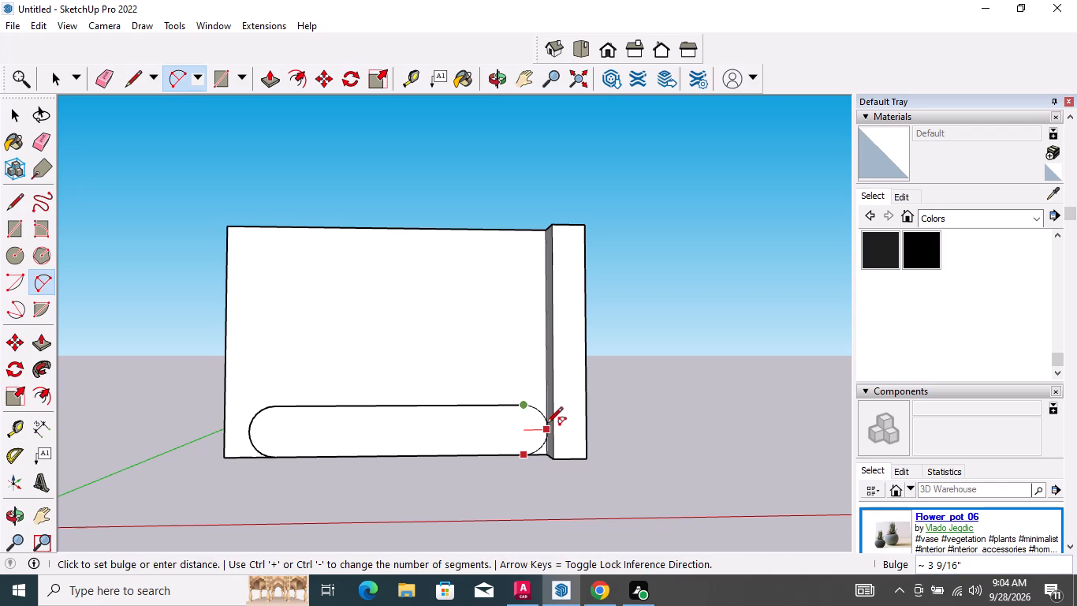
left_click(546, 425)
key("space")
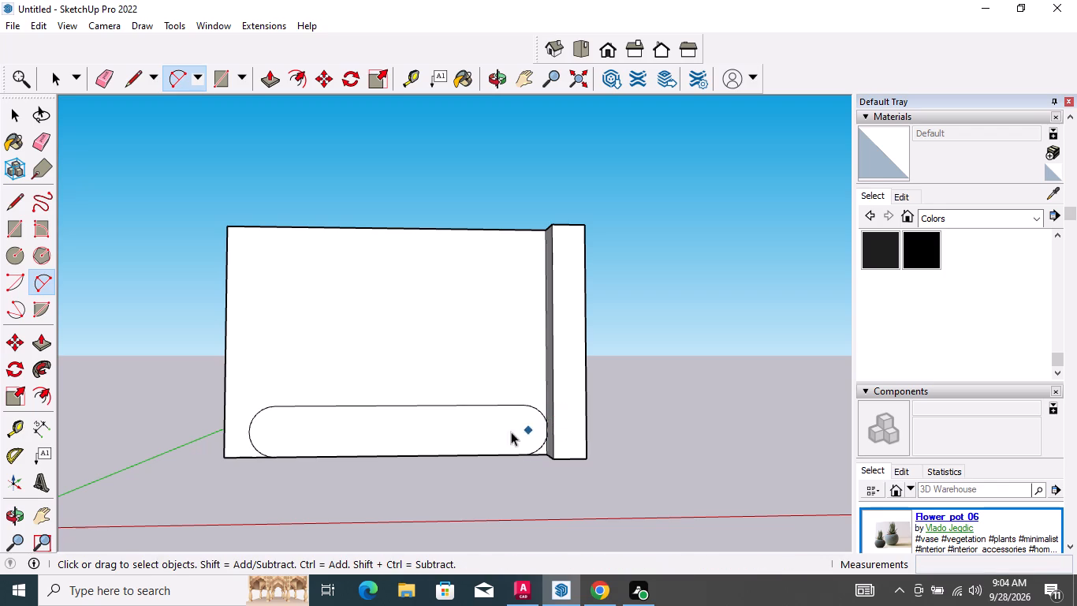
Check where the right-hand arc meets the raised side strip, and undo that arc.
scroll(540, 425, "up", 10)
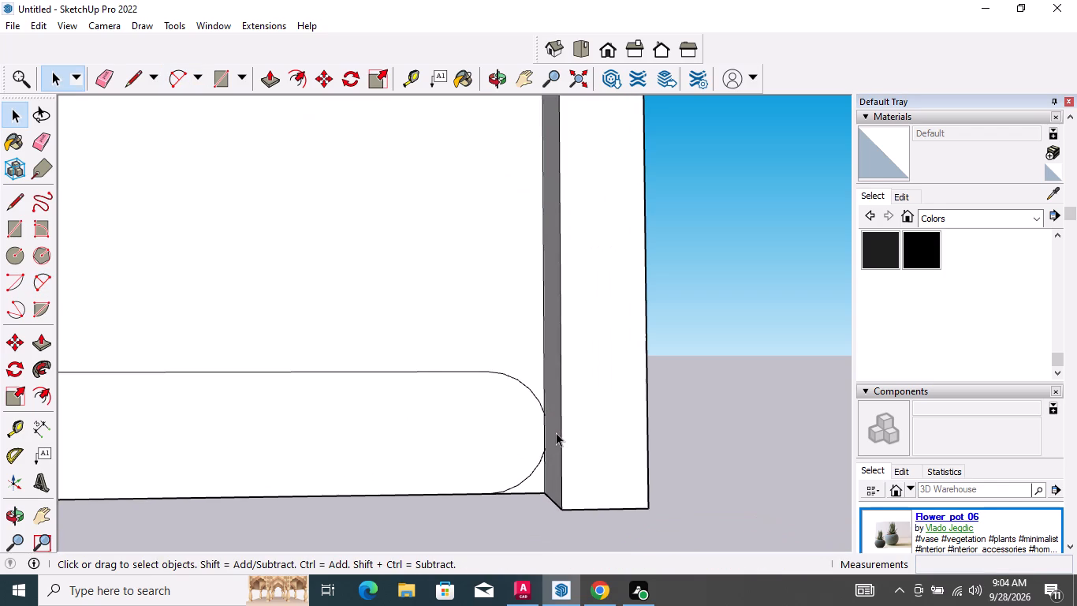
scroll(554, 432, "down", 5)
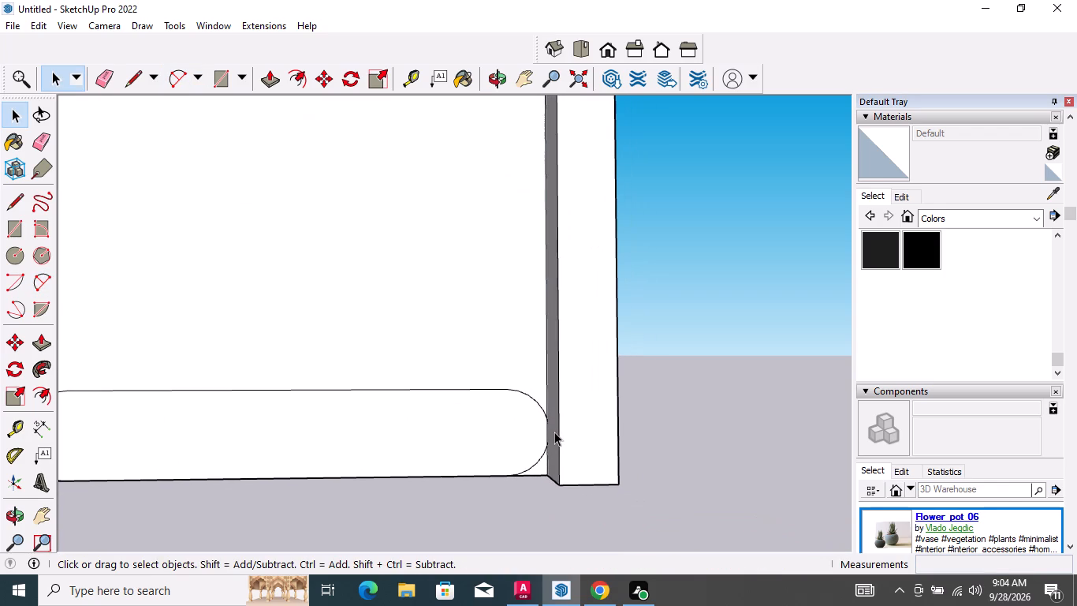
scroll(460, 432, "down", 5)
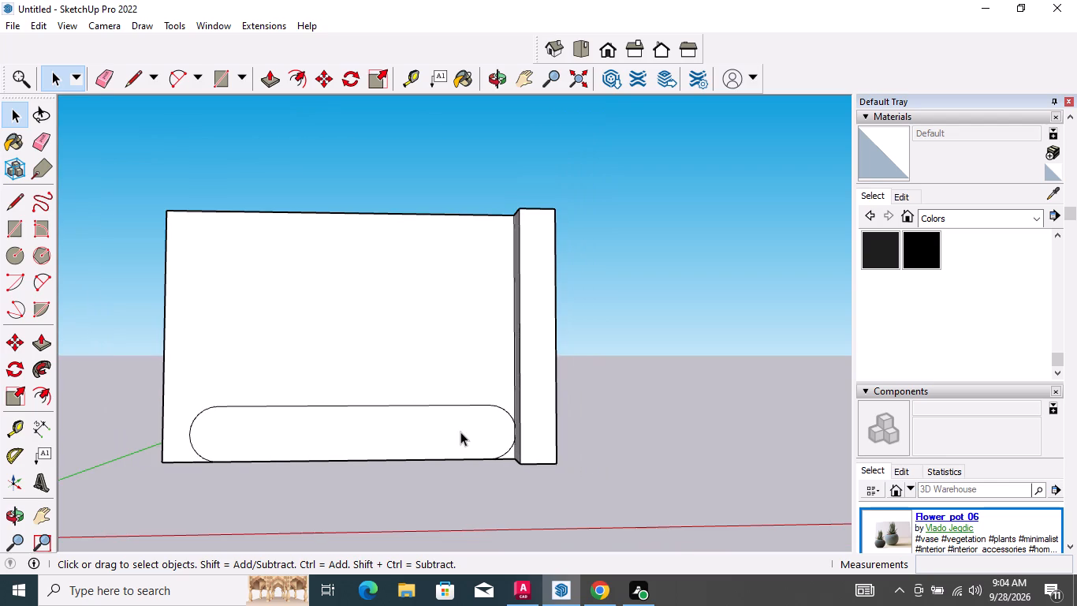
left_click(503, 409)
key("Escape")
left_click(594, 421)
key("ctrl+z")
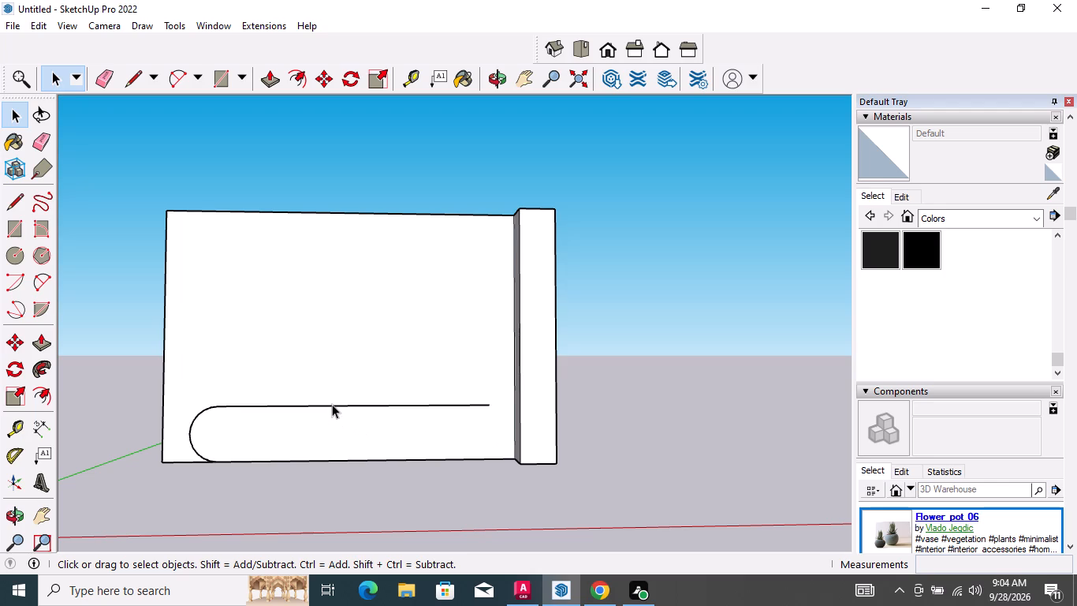
Shorten the horizontal line's right end by splitting it with a vertical line about 7 1/8" long, erasing both the overhang and the splitting line.
left_click(332, 404)
left_click(605, 385)
key("l")
left_click(475, 406)
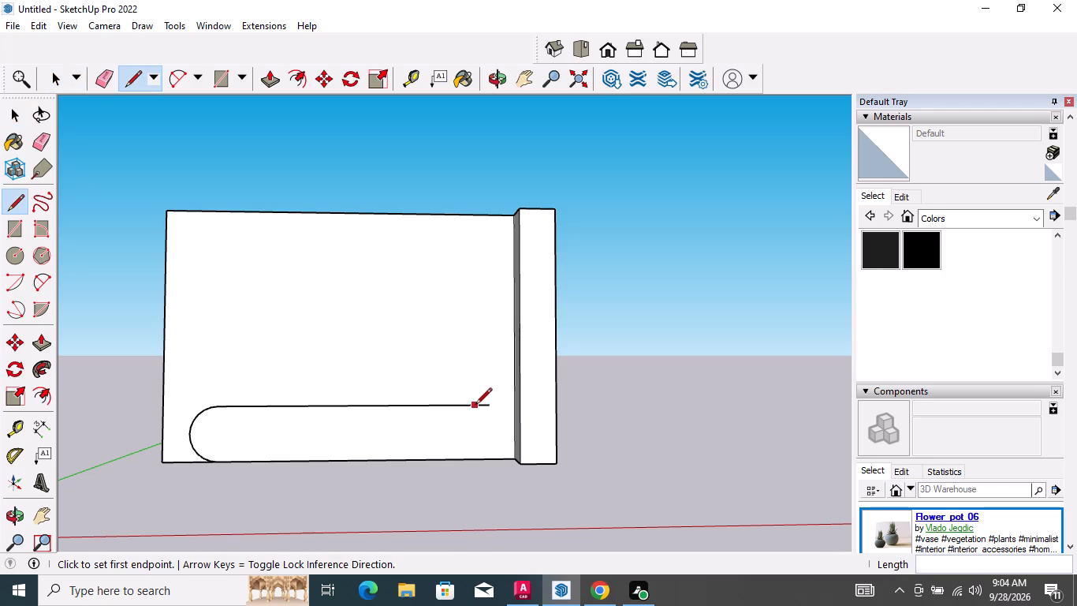
left_click(475, 463)
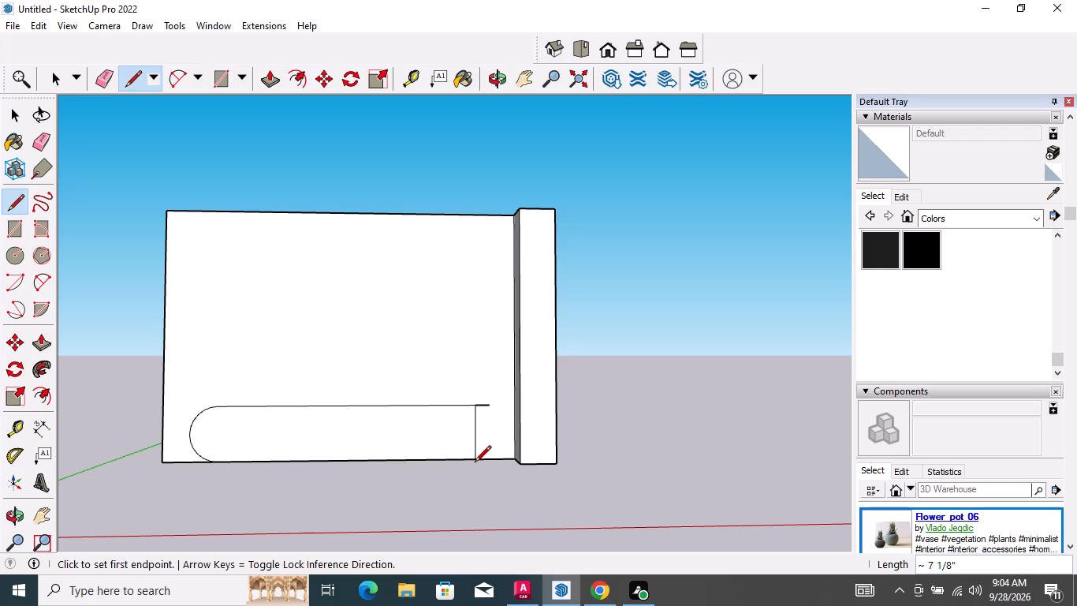
key("space")
key("e")
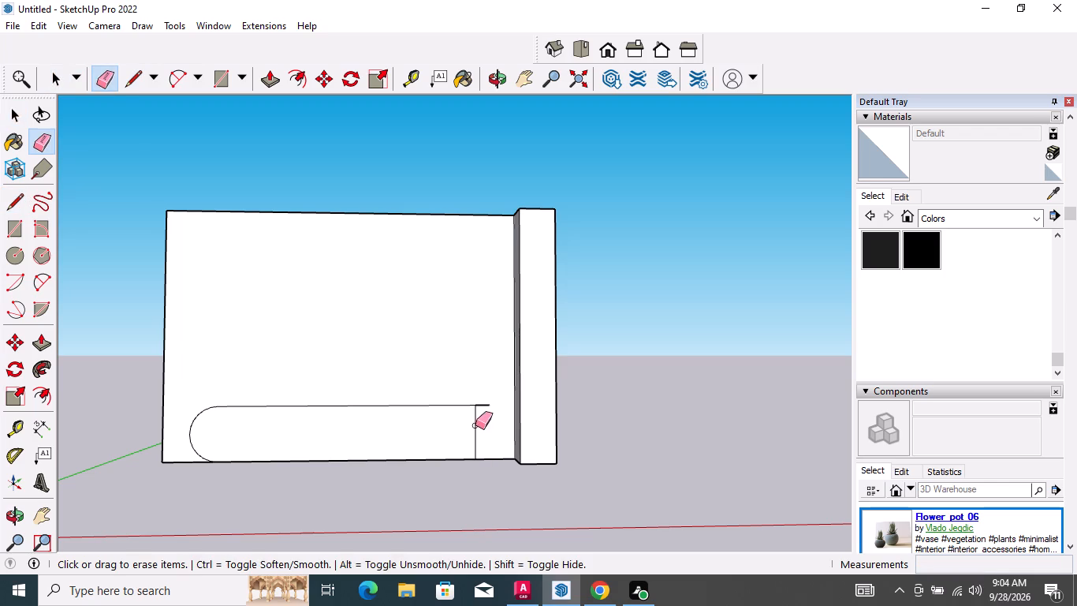
left_click(483, 405)
left_click(477, 426)
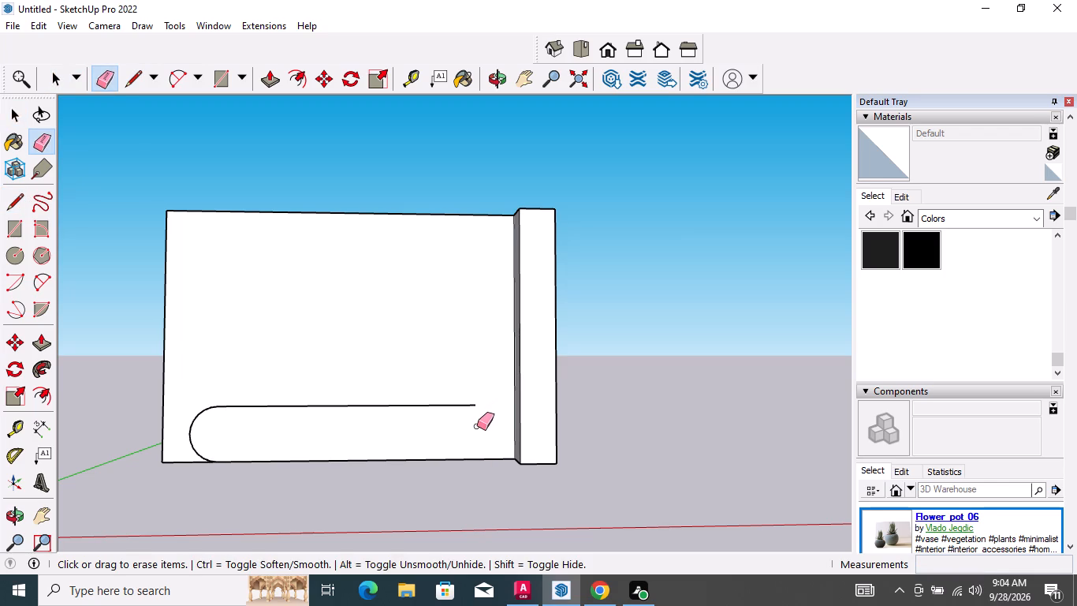
key("space")
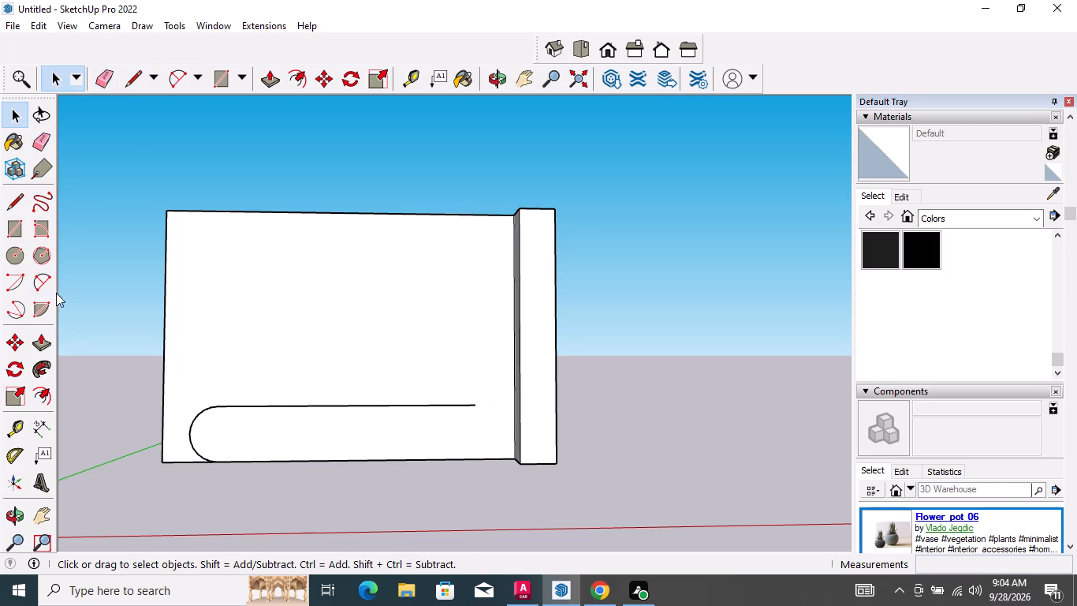
Close the profile with an arc bulging outward about 3 9/16" from the bottom edge to the shortened line's right end.
left_click(50, 283)
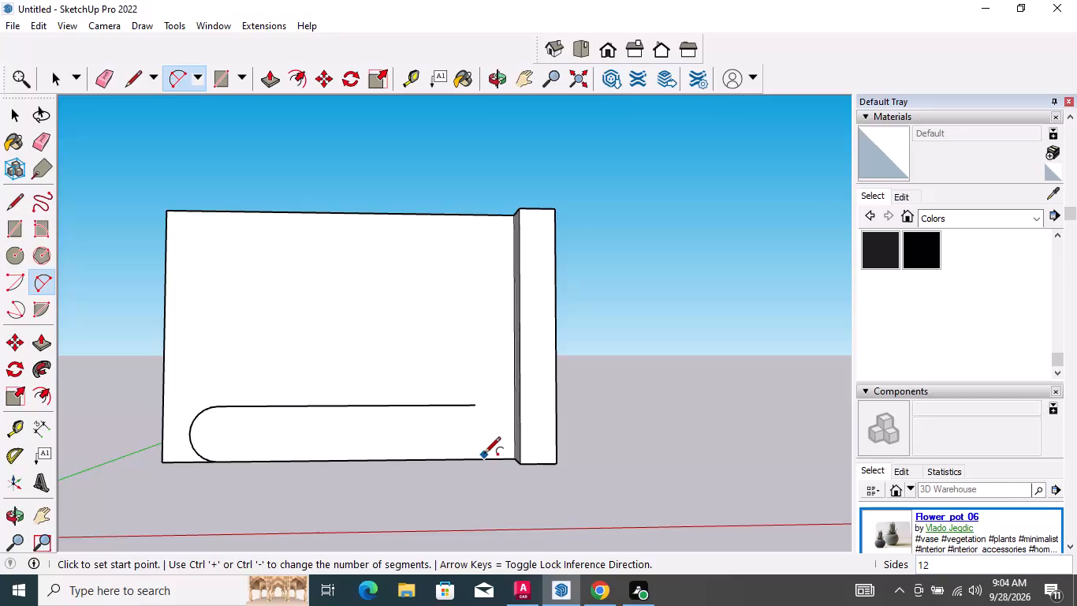
scroll(490, 454, "up", 1)
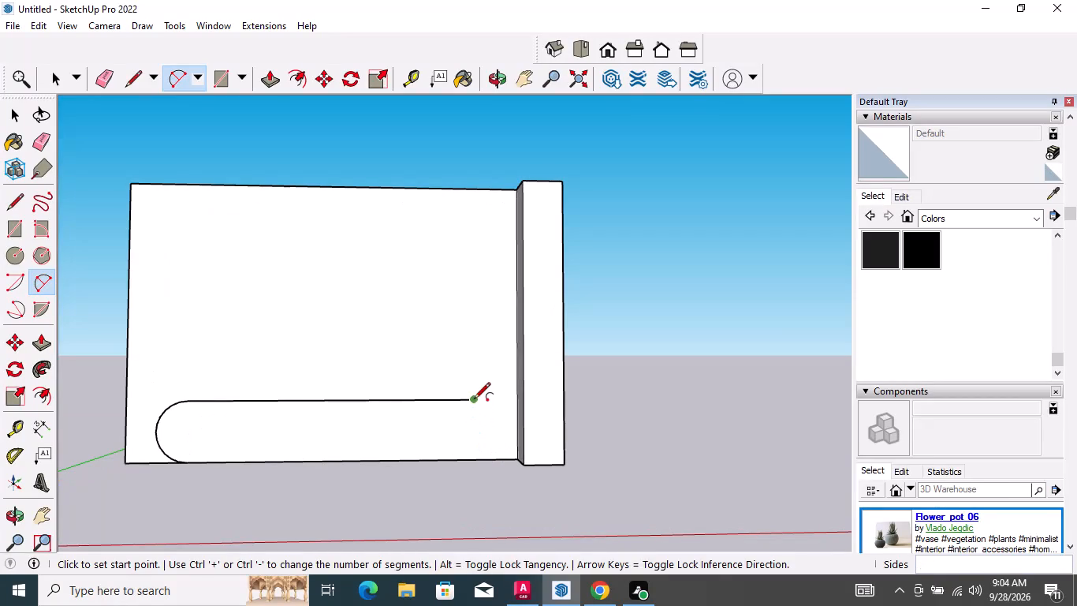
left_click(474, 399)
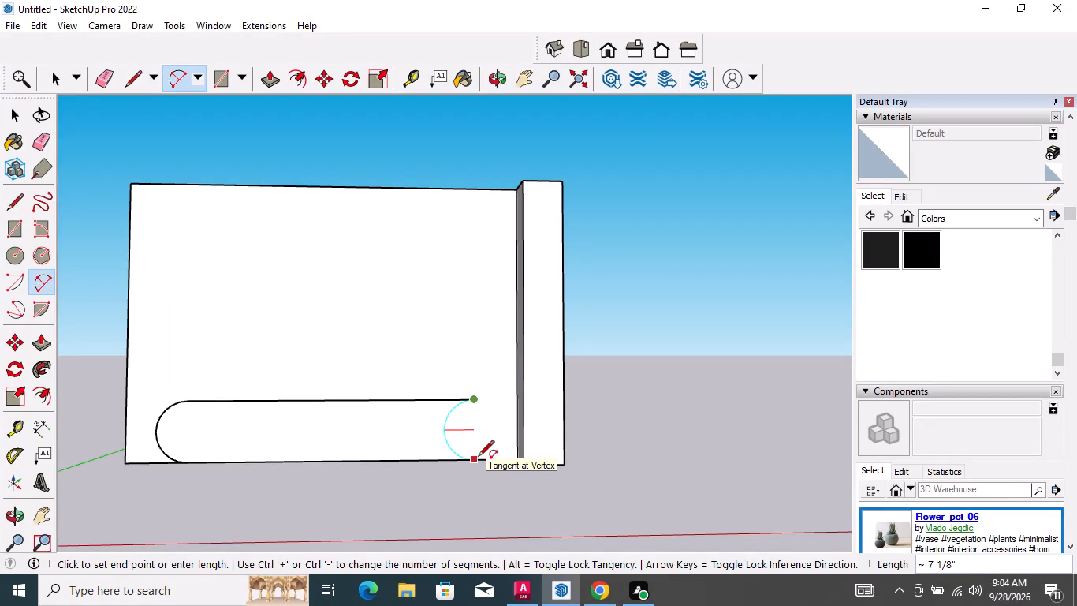
key("space")
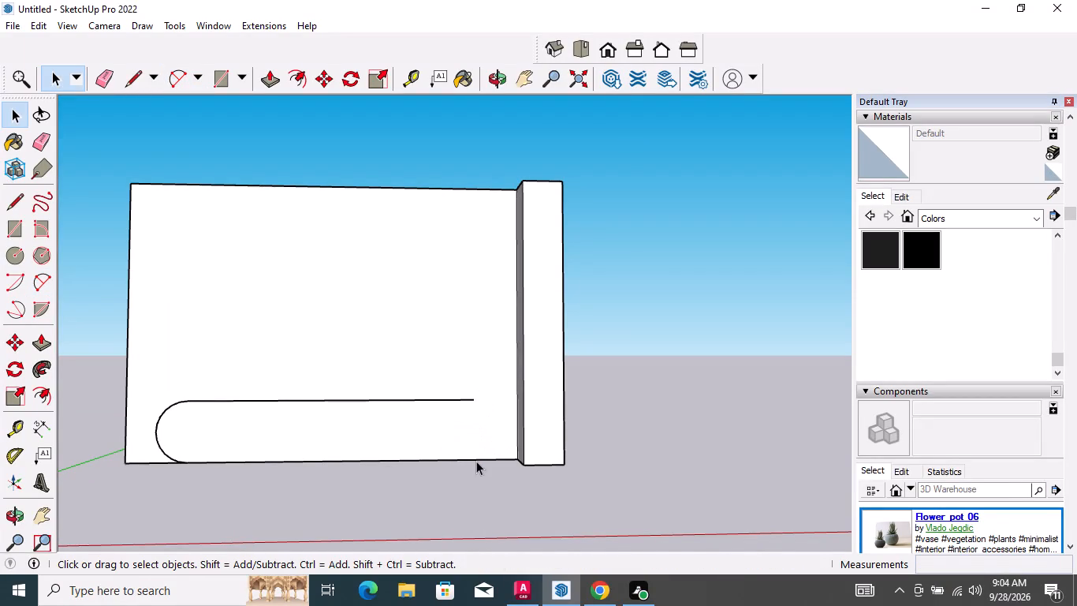
key("a")
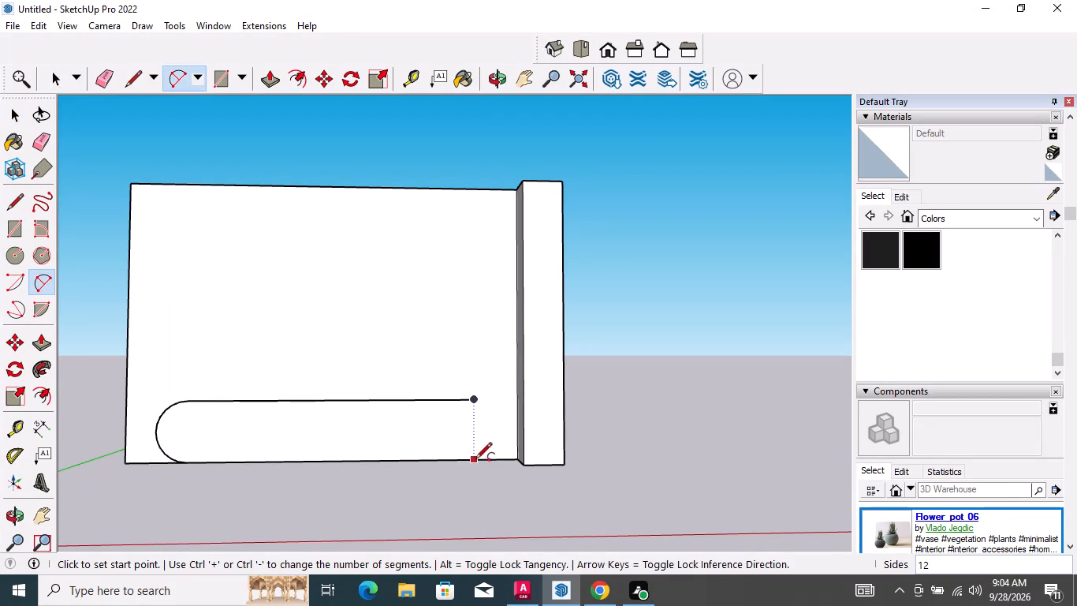
left_click(475, 462)
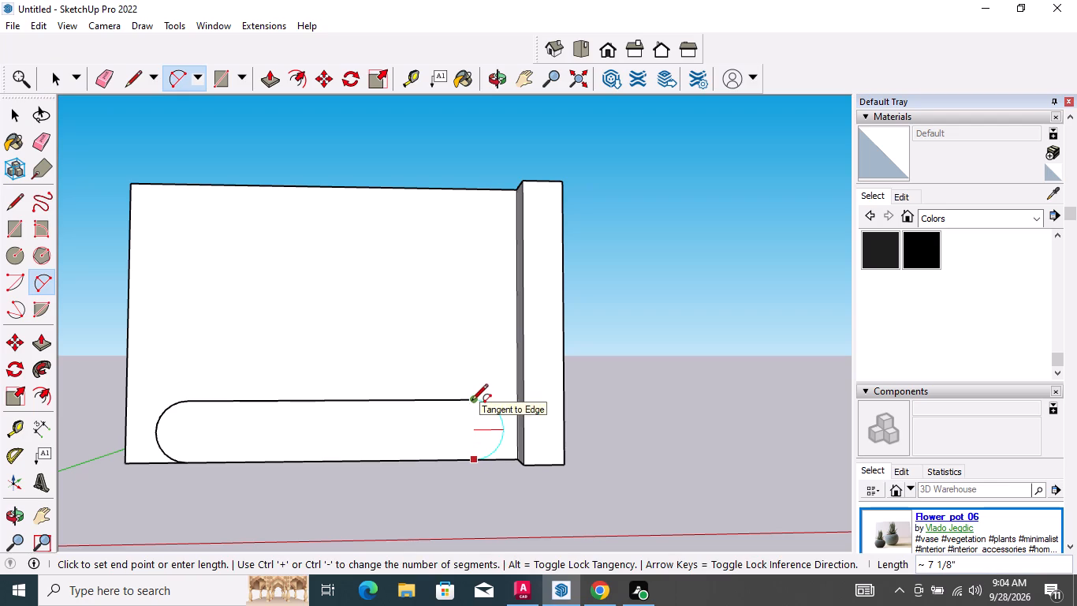
left_click(471, 402)
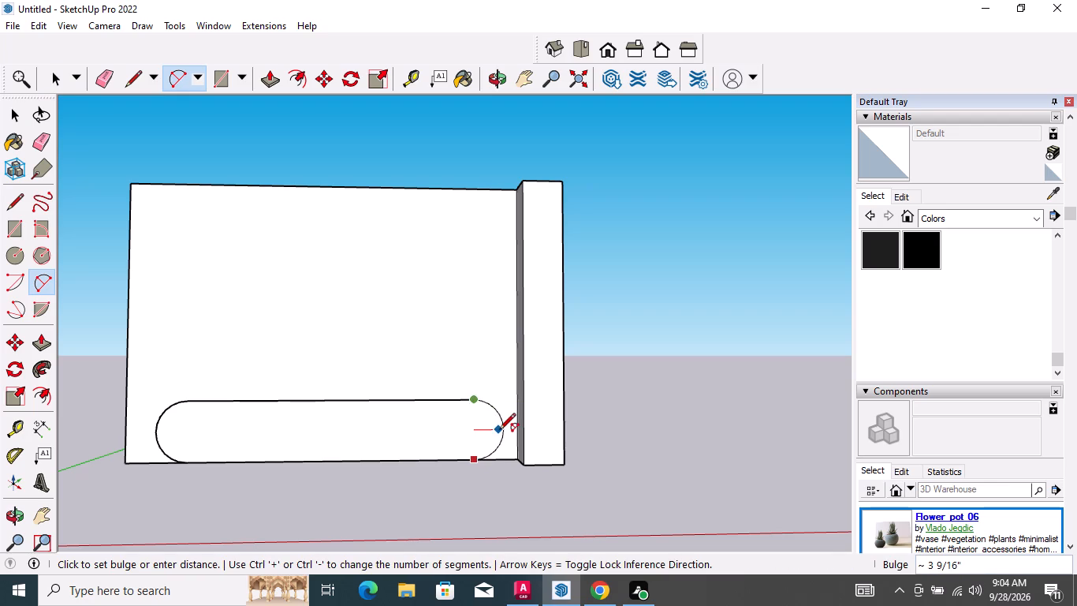
left_click(503, 431)
key("space")
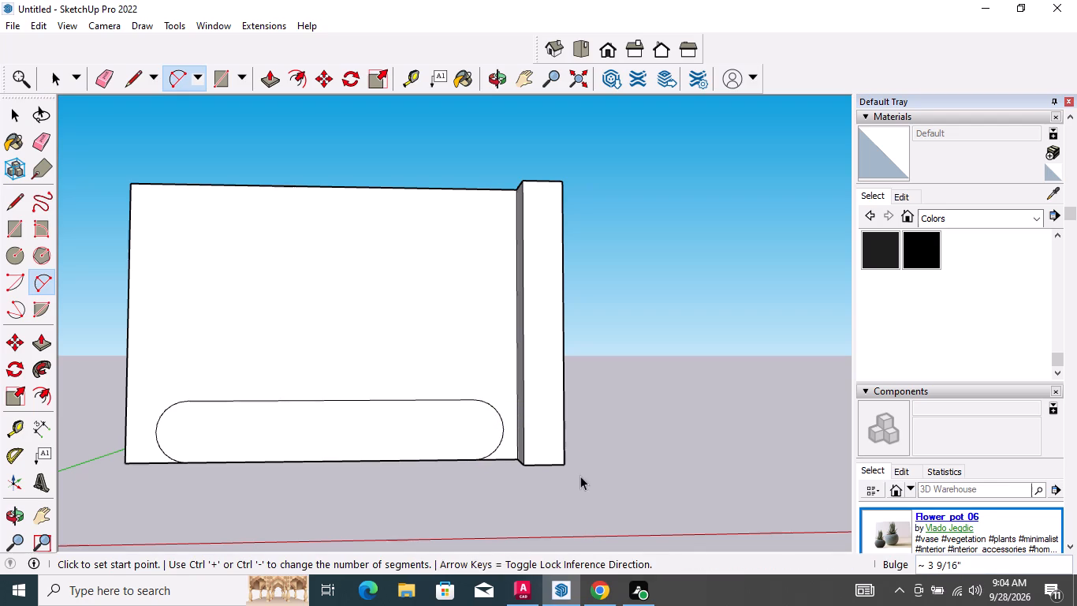
Push/Pull the round-ended profile forward about 9 13/16" from the panel's front face.
scroll(603, 462, "down", 1)
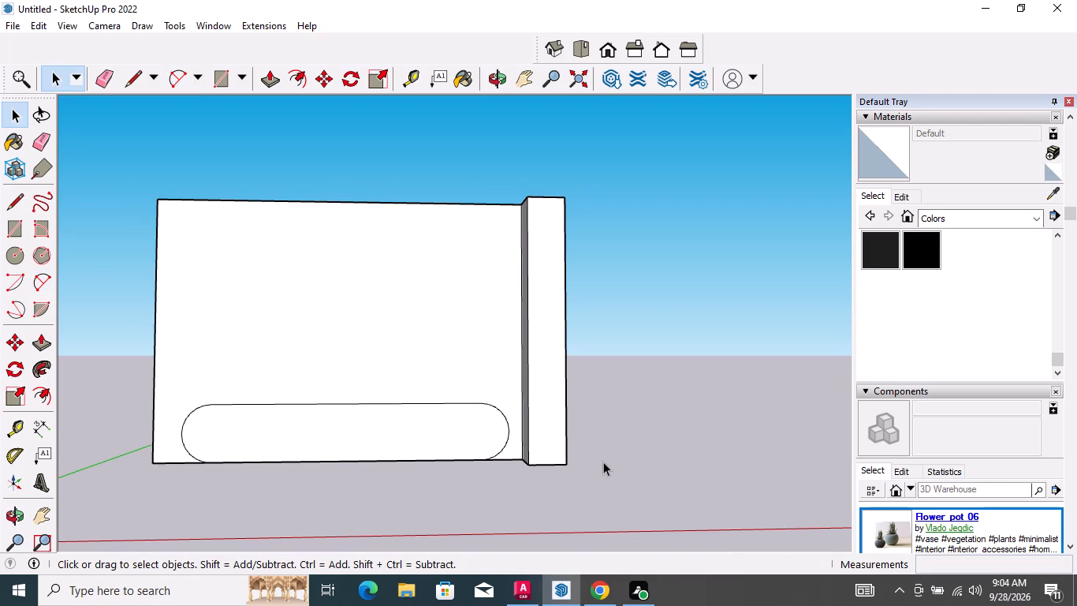
key("p")
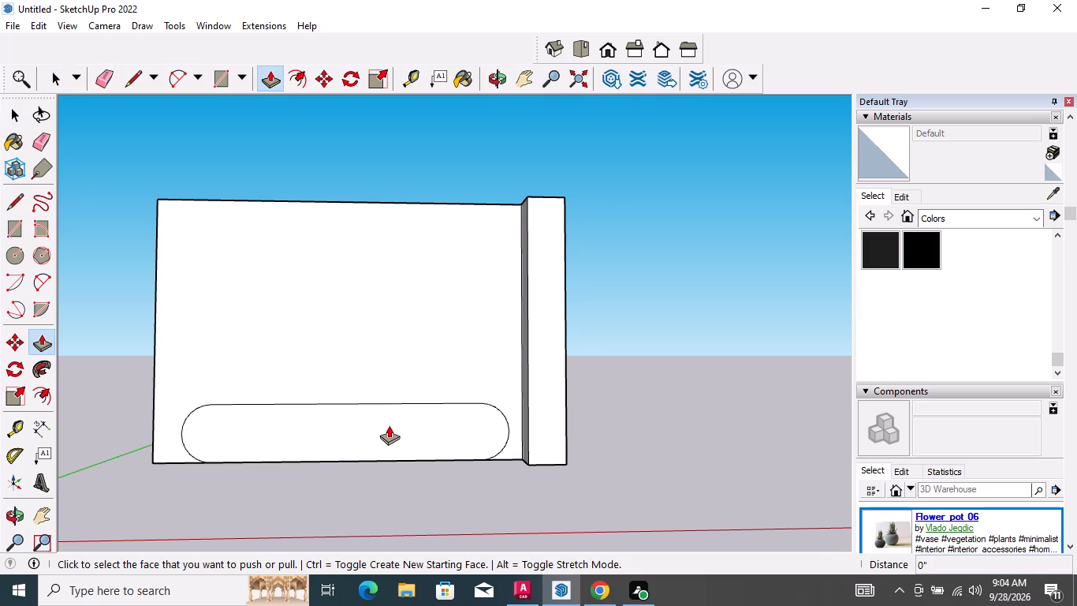
left_click(389, 425)
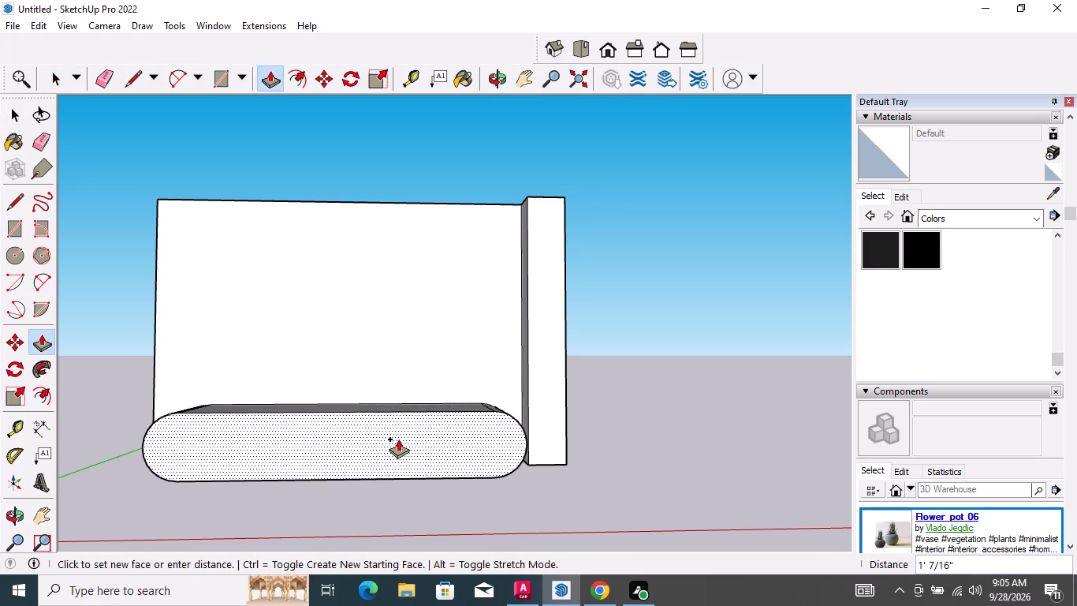
middle_click_drag(398, 434, 391, 548)
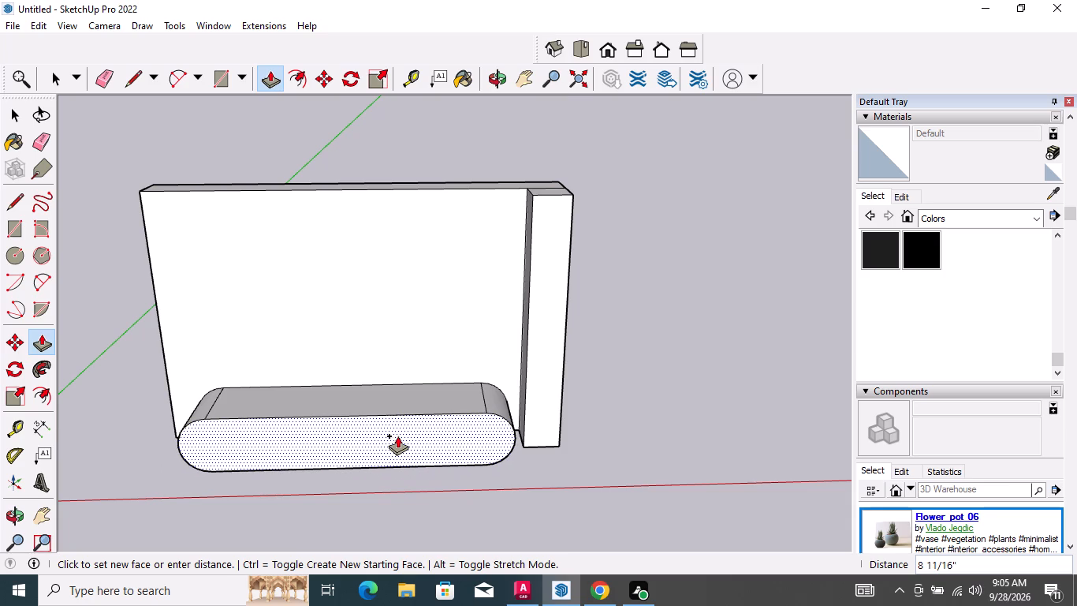
left_click(401, 440)
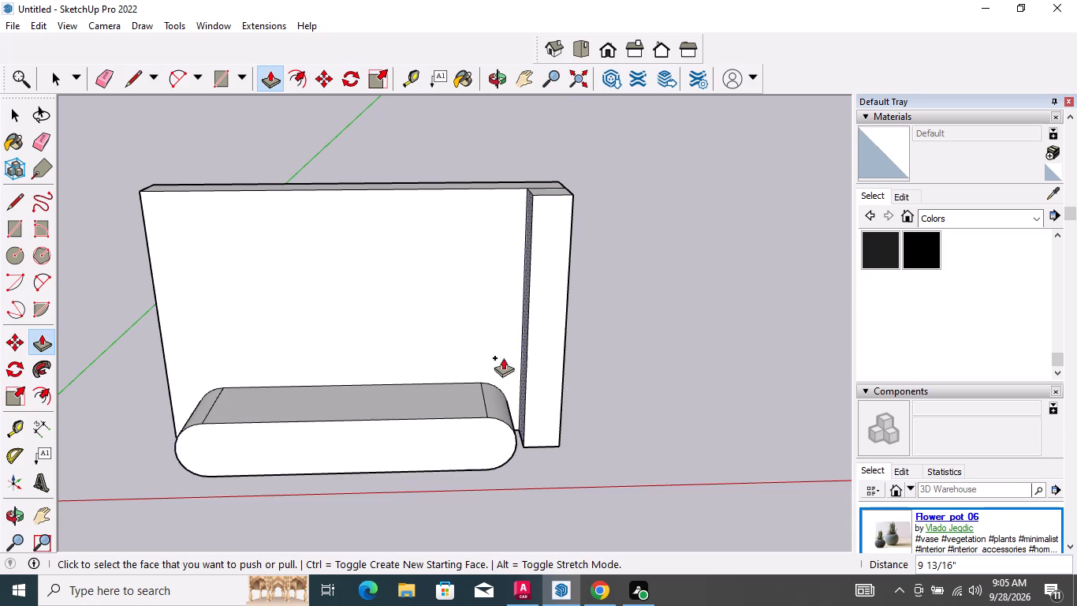
Push/Pull the raised side strip's inner side face about 1 11/16" toward the extruded round-ended block.
middle_click_drag(496, 367, 707, 372)
left_click(512, 323)
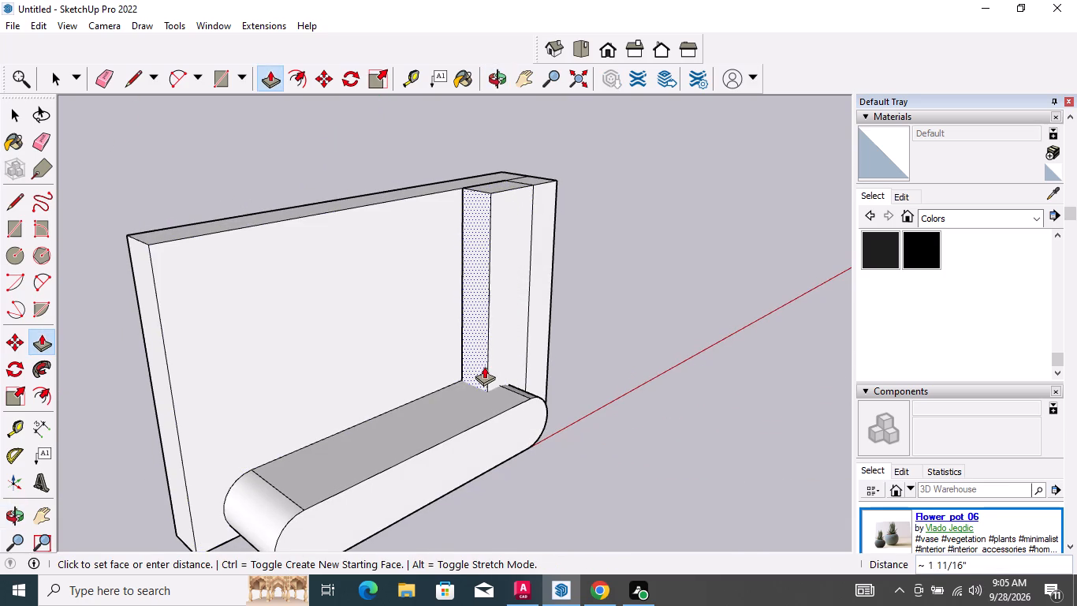
scroll(512, 379, "up", 2)
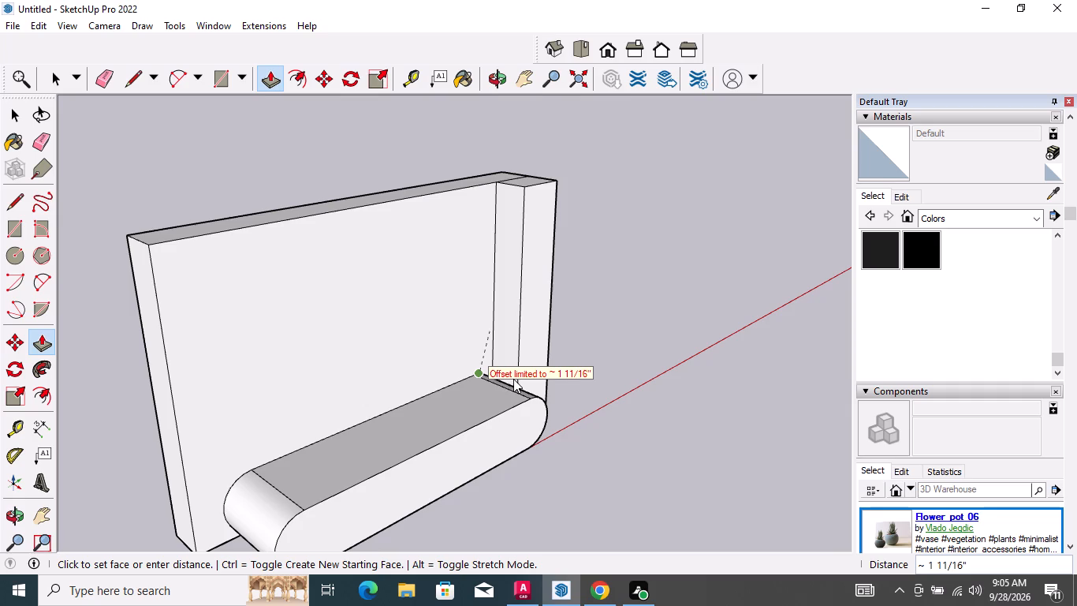
scroll(513, 379, "up", 5)
middle_click_drag(512, 375, 442, 379)
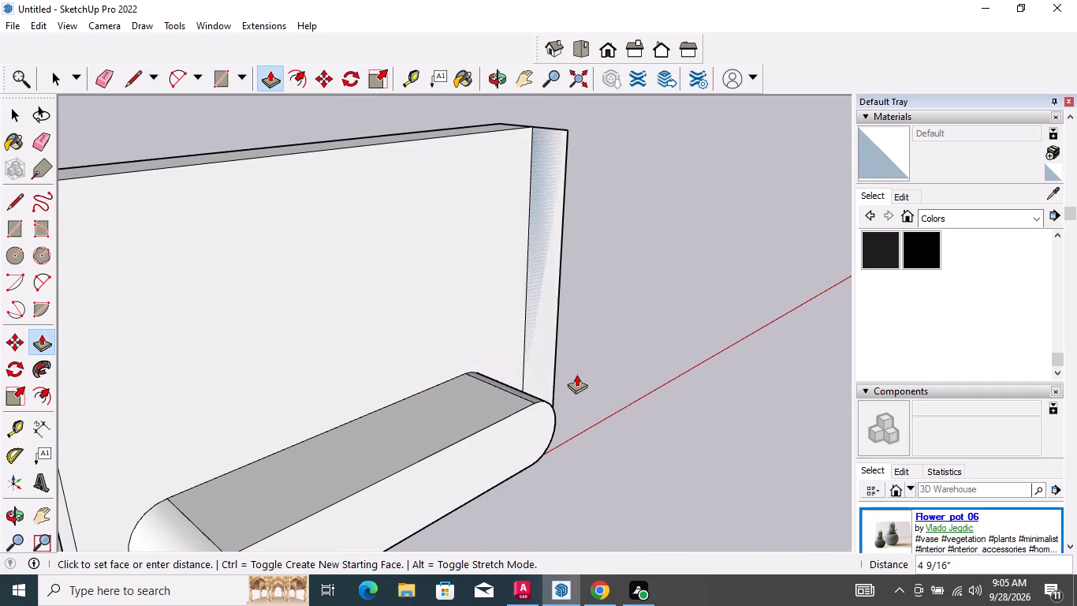
scroll(576, 374, "up", 7)
middle_click_drag(498, 389, 422, 408)
left_click_drag(421, 408, 430, 408)
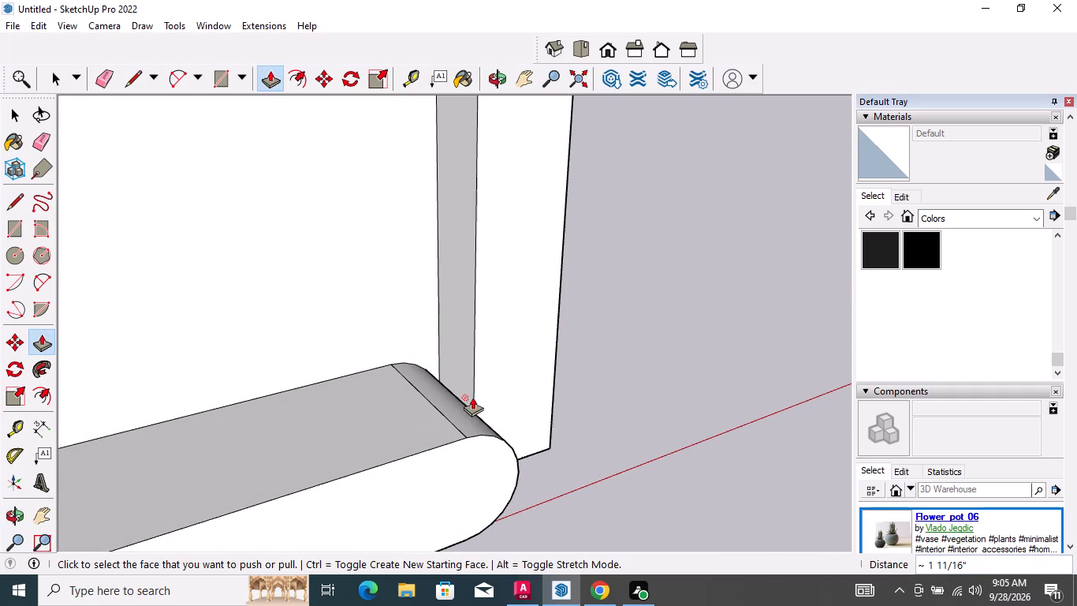
Offset the outline of the round-ended block's front face inward by about 3/4".
middle_click_drag(448, 380, 276, 372)
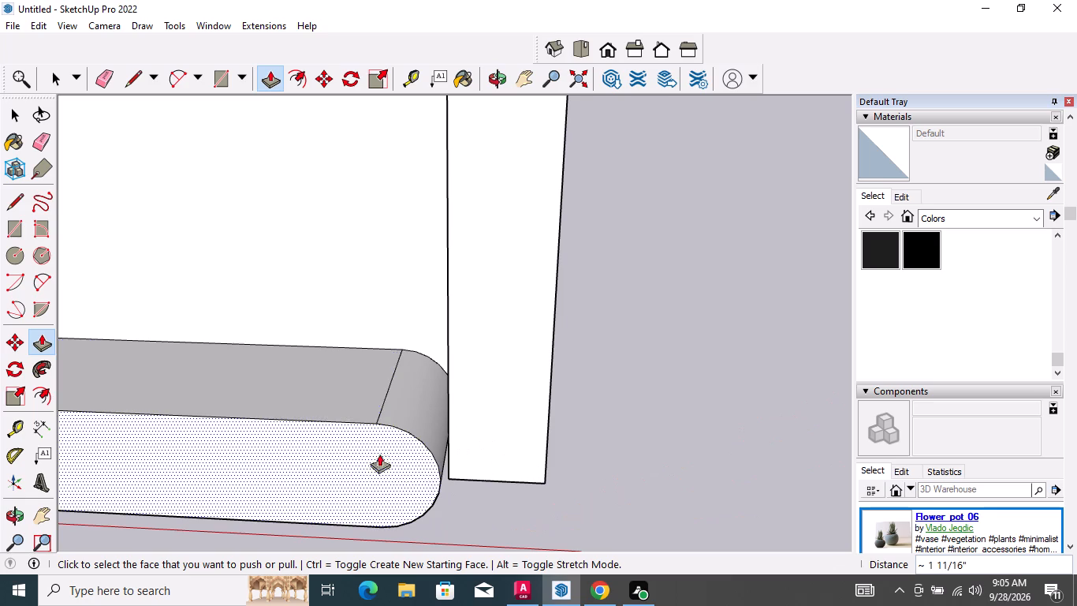
middle_click(430, 463)
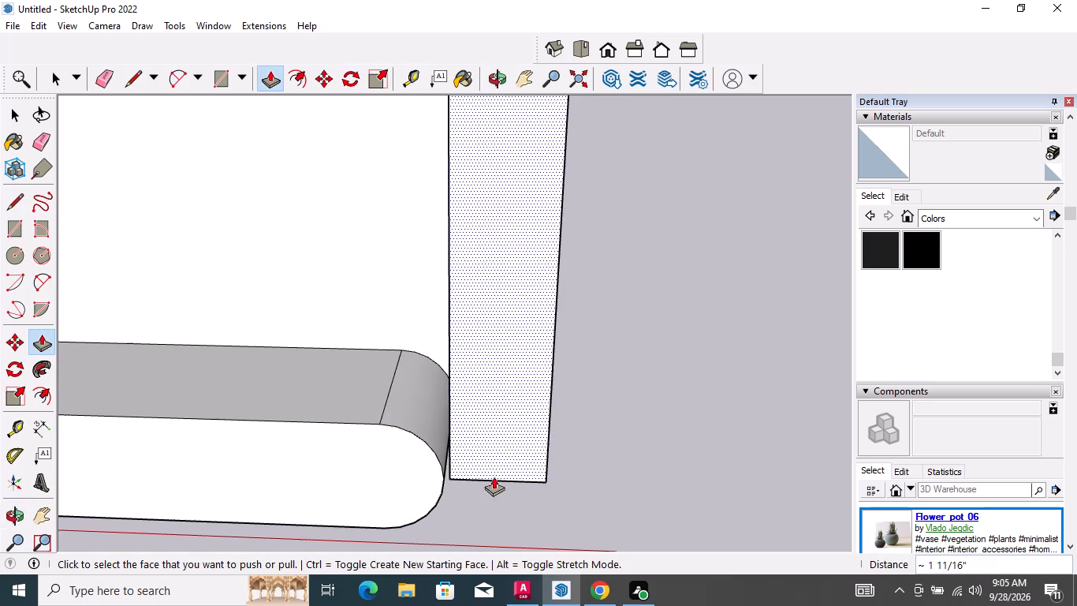
key("space")
scroll(665, 382, "down", 14)
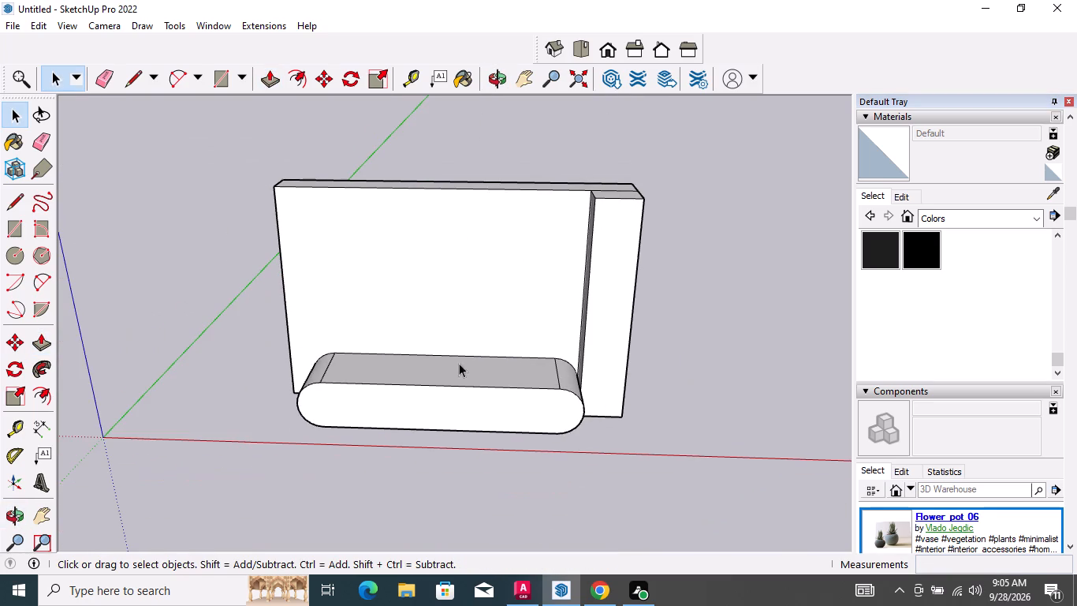
middle_click_drag(430, 361, 468, 331)
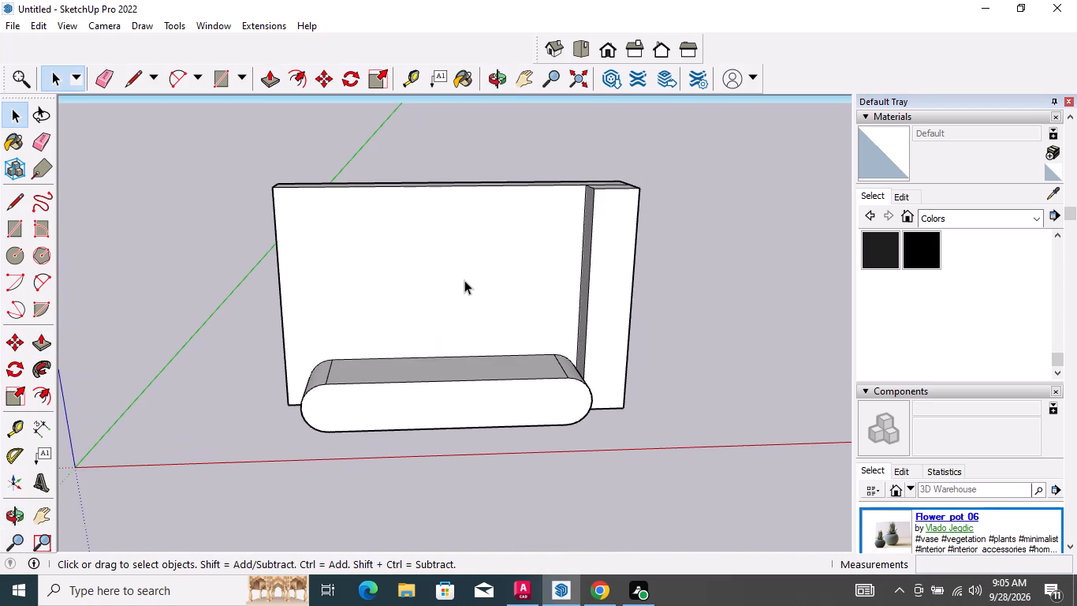
middle_click_drag(455, 329, 512, 265)
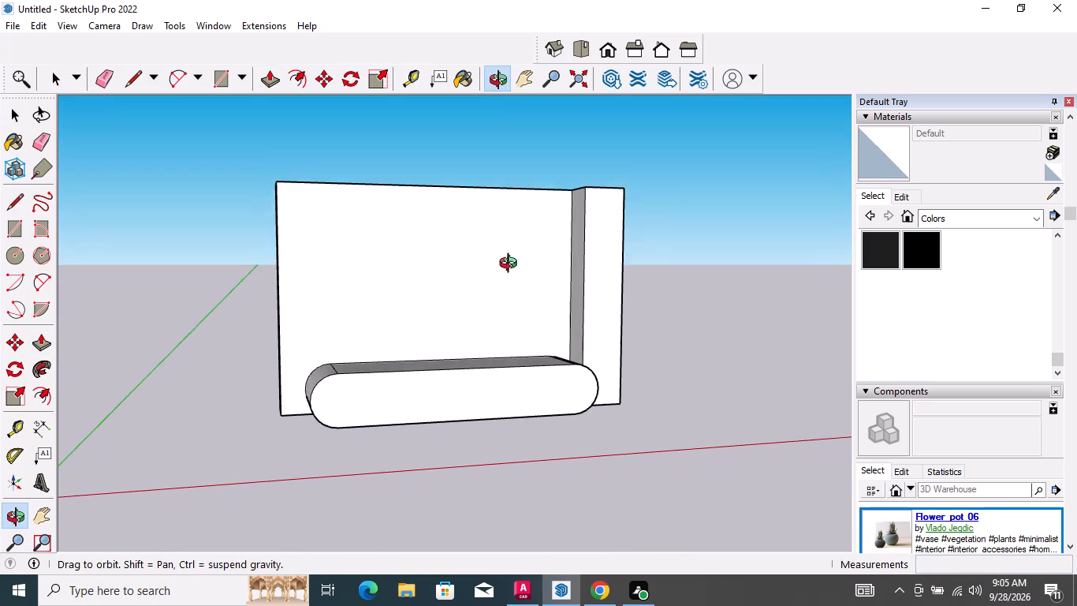
middle_click_drag(512, 265, 512, 253)
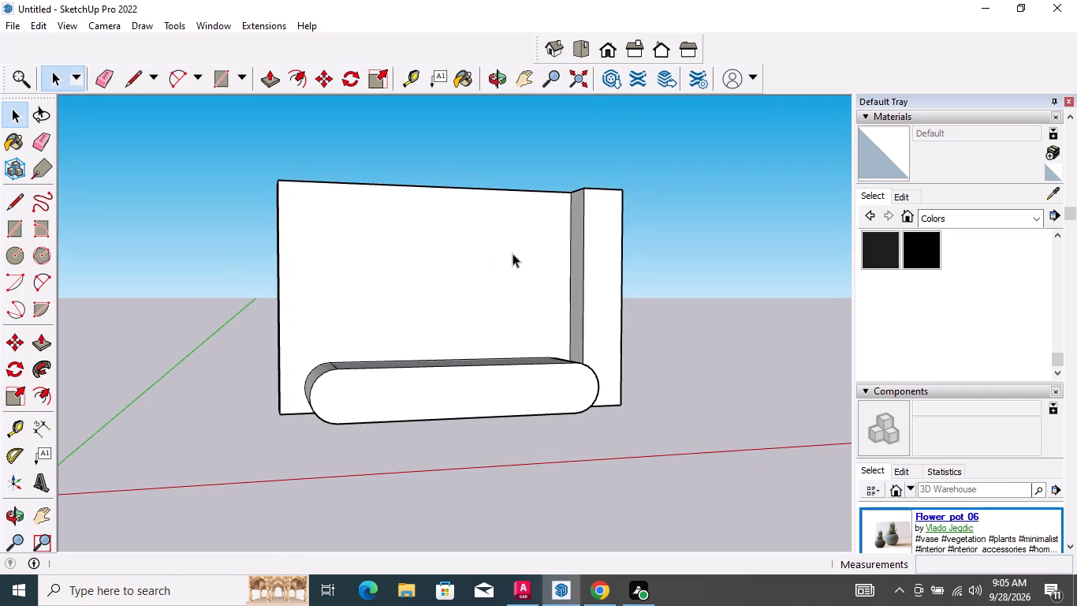
key("o")
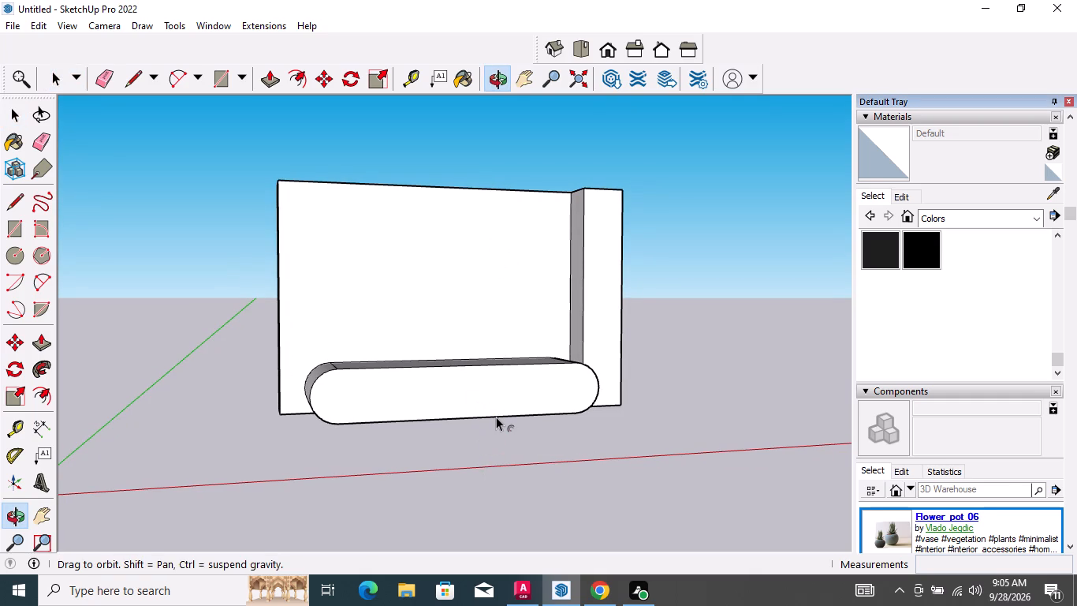
key("f")
left_click(496, 412)
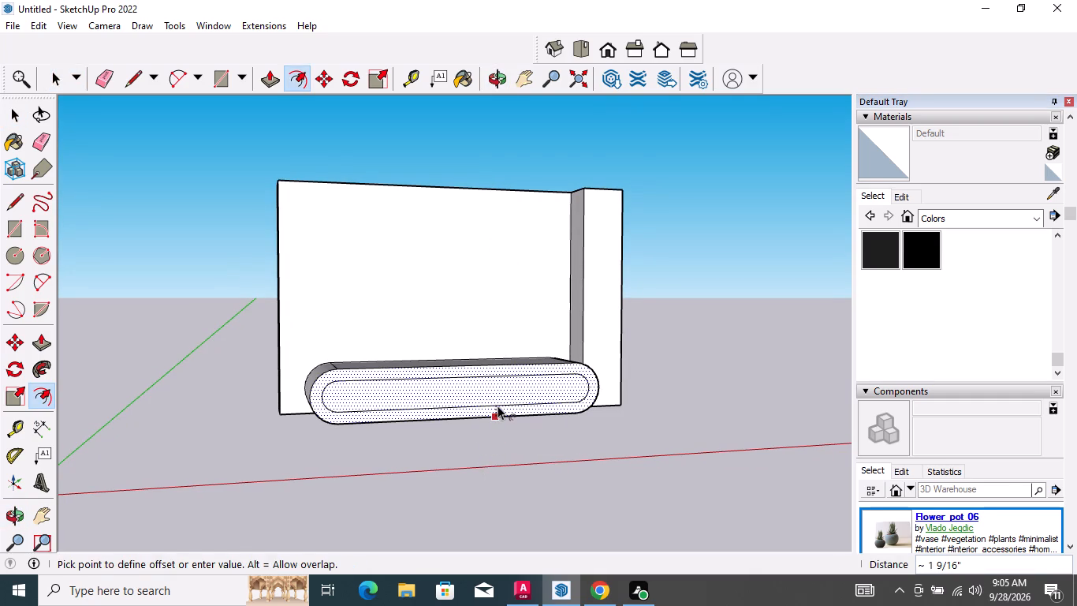
scroll(500, 406, "up", 5)
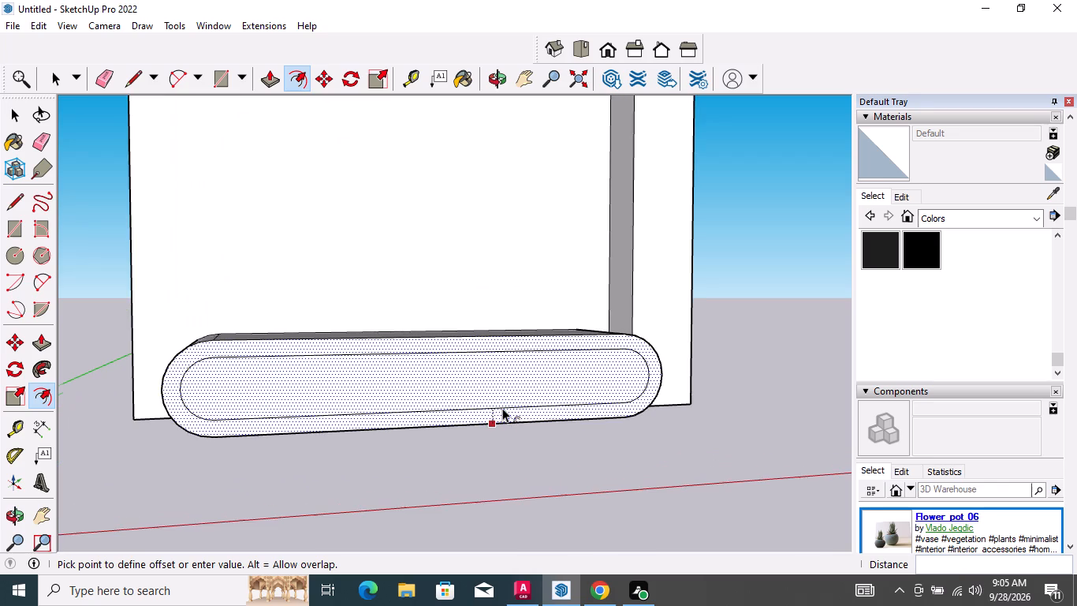
scroll(502, 408, "up", 1)
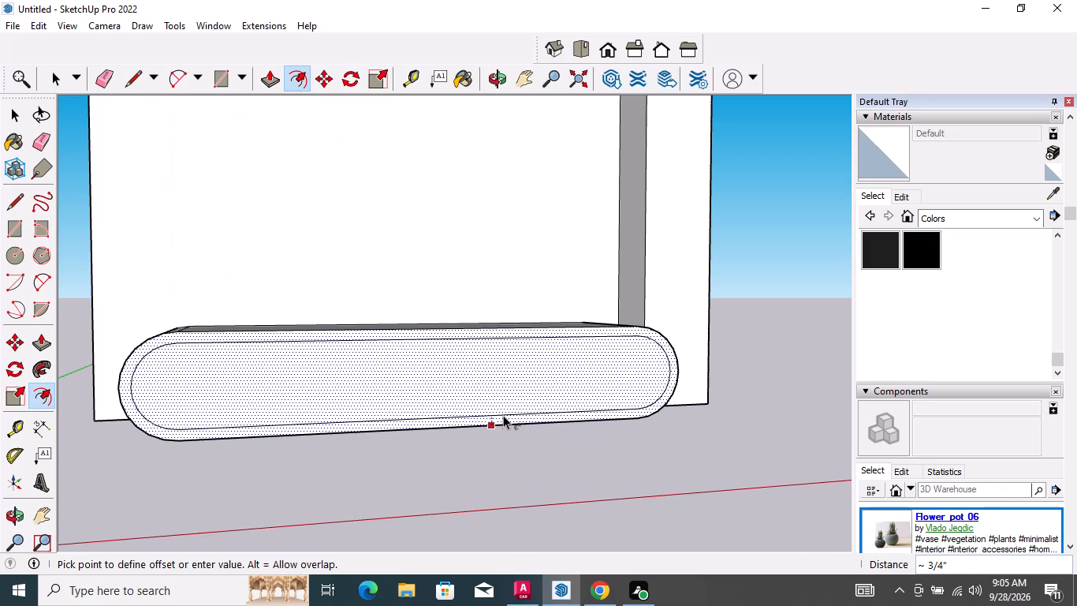
left_click(503, 415)
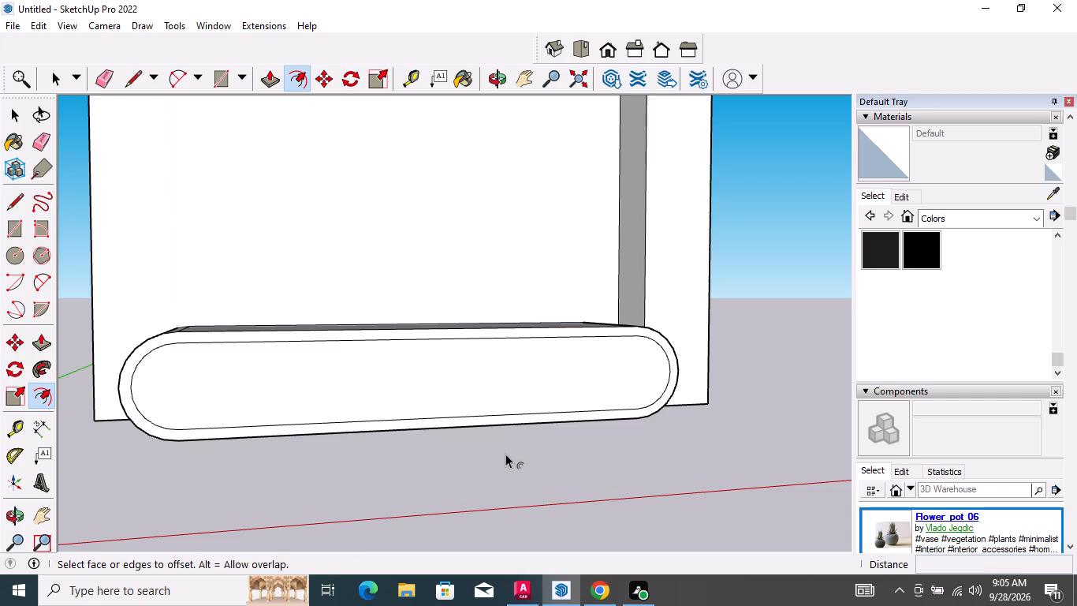
key("space")
Draw a vertical line about 5 11/16" long across the inset front face, joining the midpoints of its bottom and top edges.
key("l")
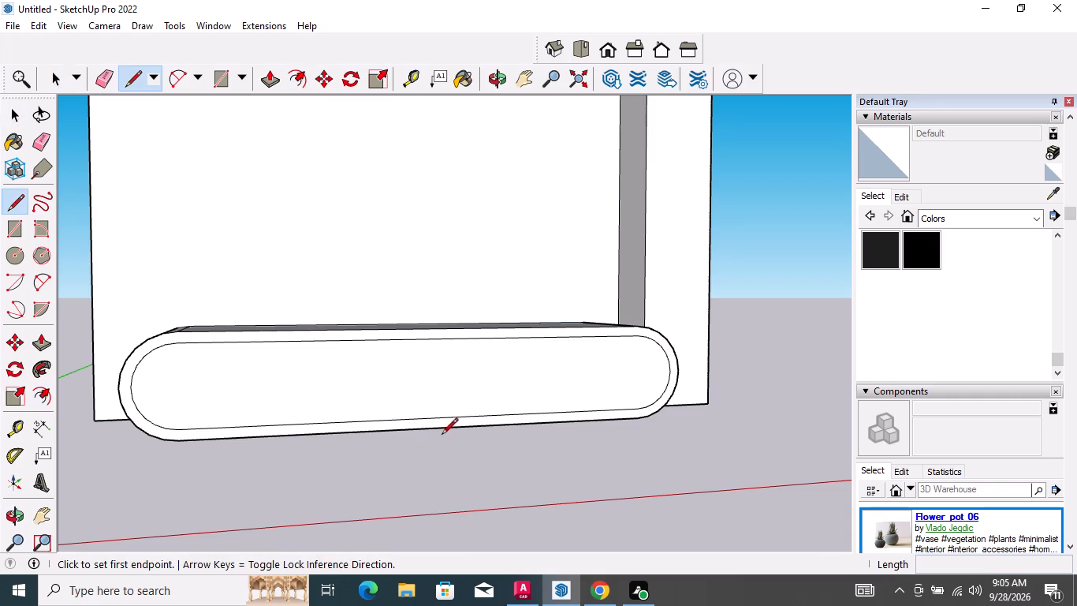
left_click(427, 419)
left_click(426, 339)
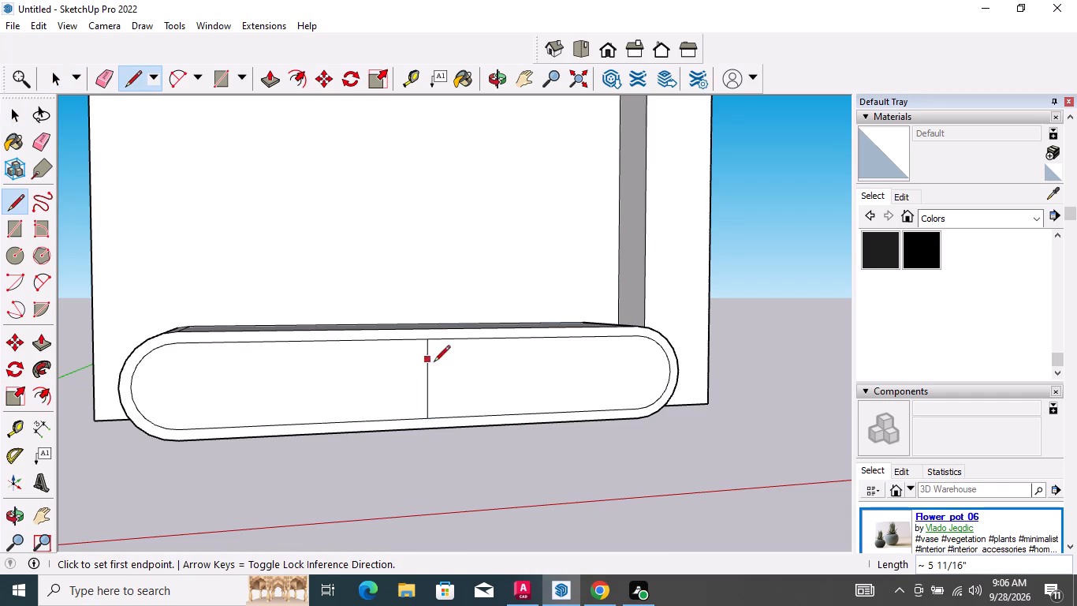
key("space")
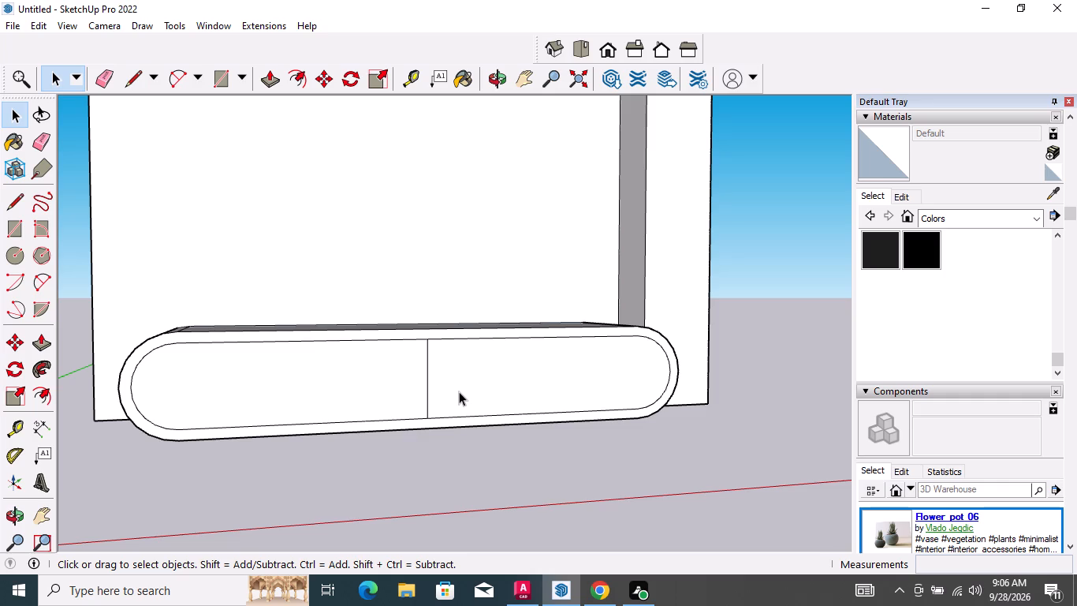
Copy the central divider line about 8 3/8" to the right along the inset face's bottom edge.
left_click(427, 393)
key("m")
left_click(428, 419)
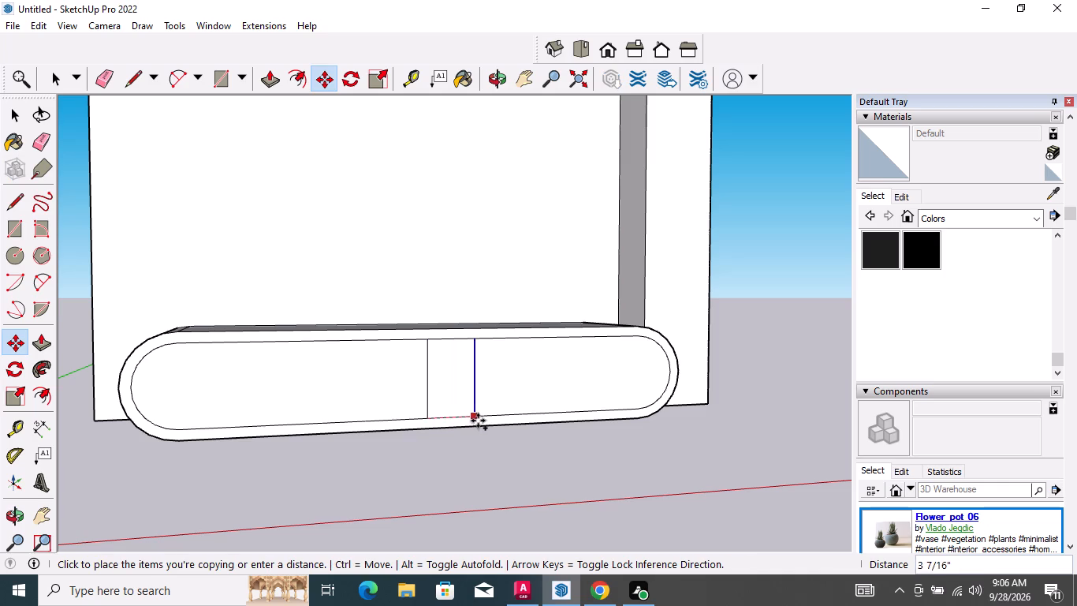
left_click(538, 413)
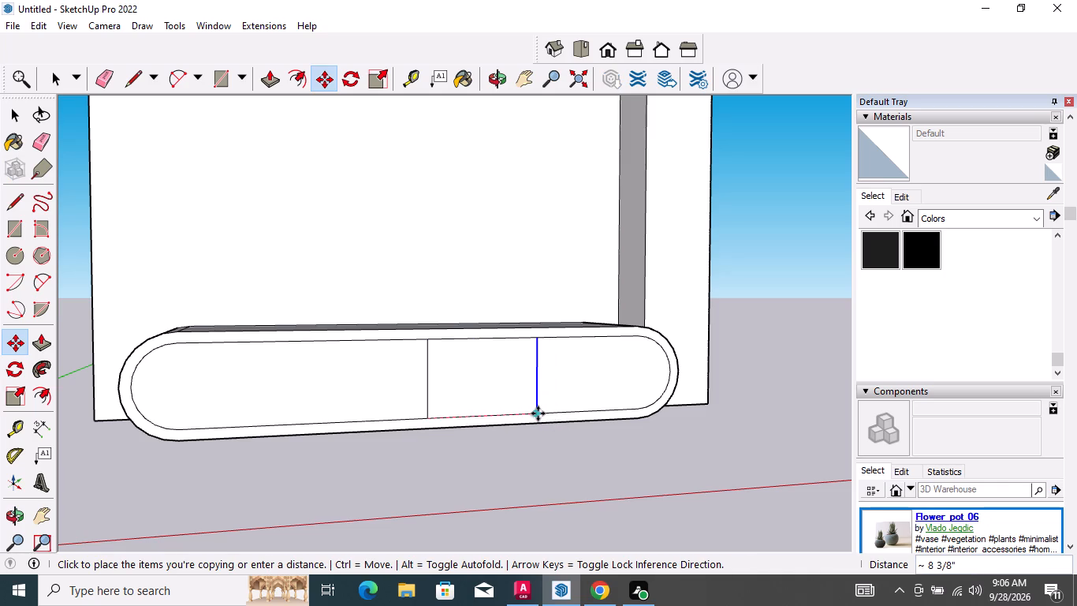
key("space")
left_click(434, 439)
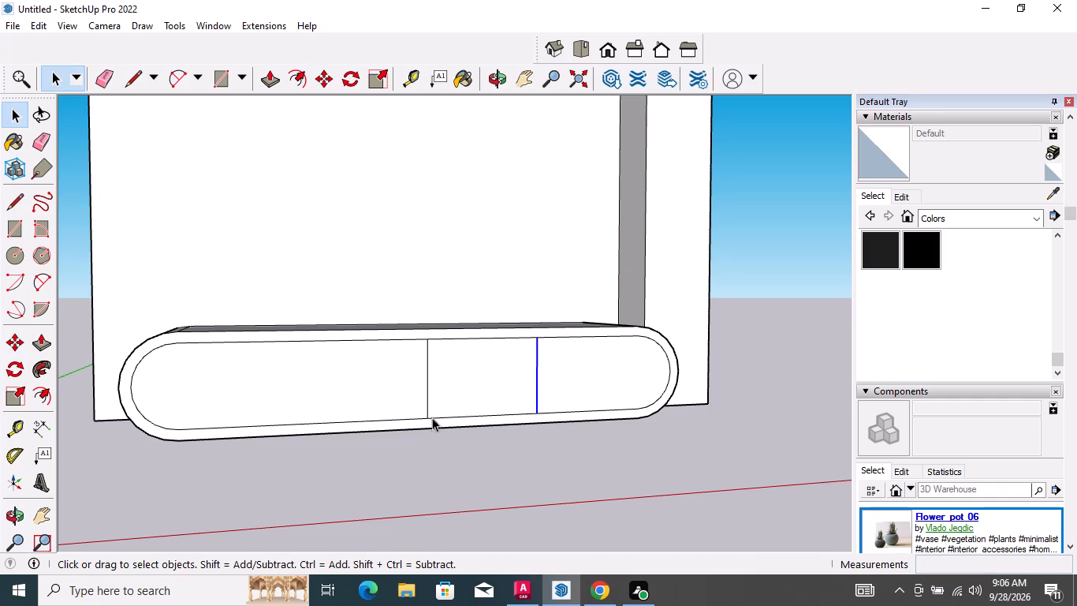
Copy the central divider line about 8 3/8" to the left along the inset face's bottom edge.
left_click(427, 401)
key("m")
left_click(427, 419)
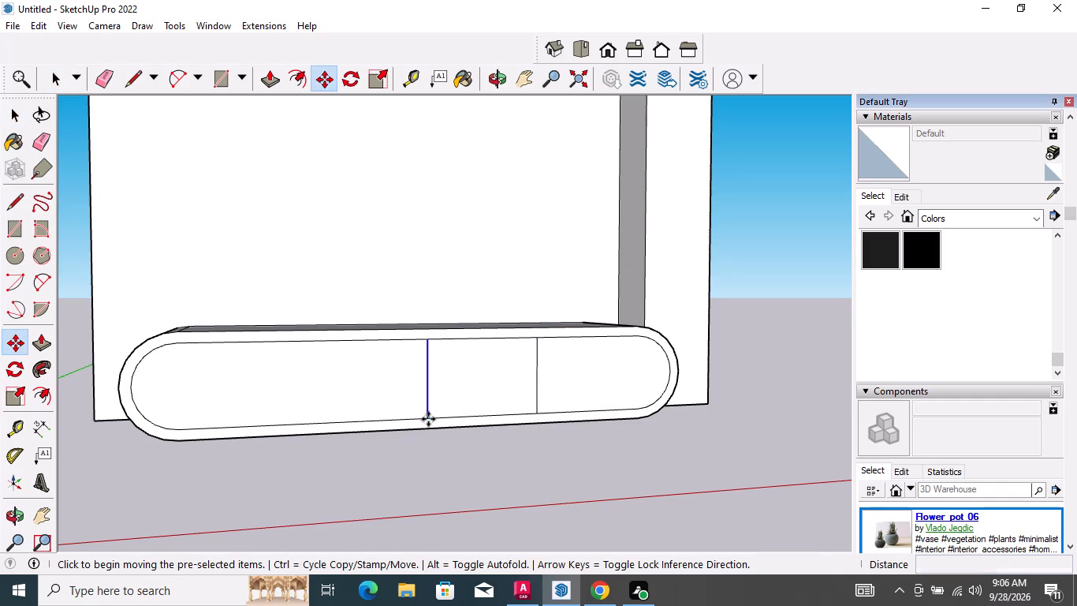
left_click(308, 420)
key("space")
scroll(438, 467, "down", 4)
middle_click_drag(454, 466, 354, 460)
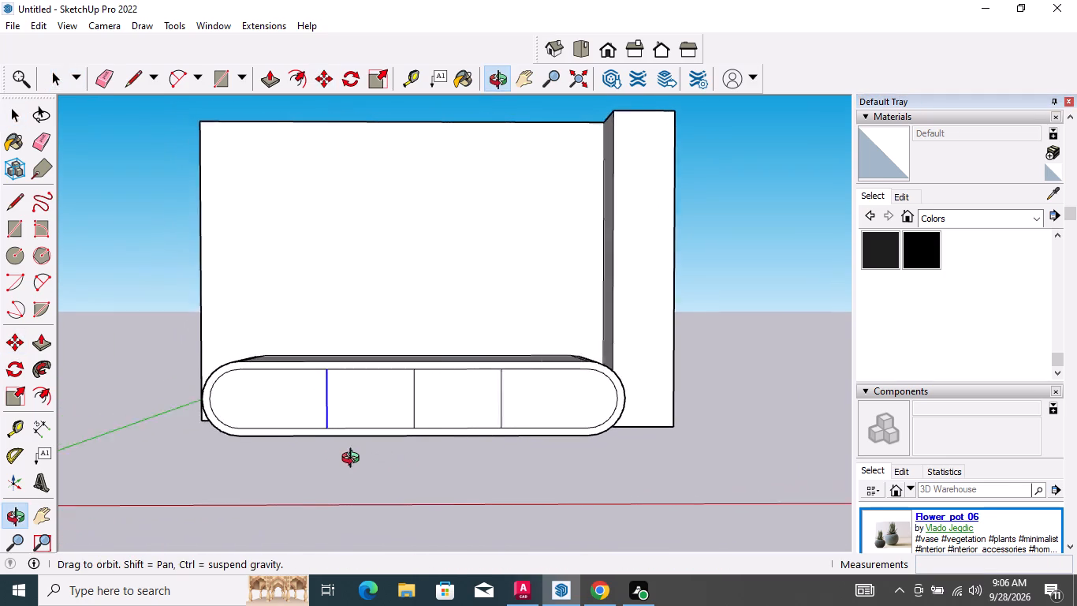
middle_click_drag(354, 460, 352, 460)
left_click(403, 482)
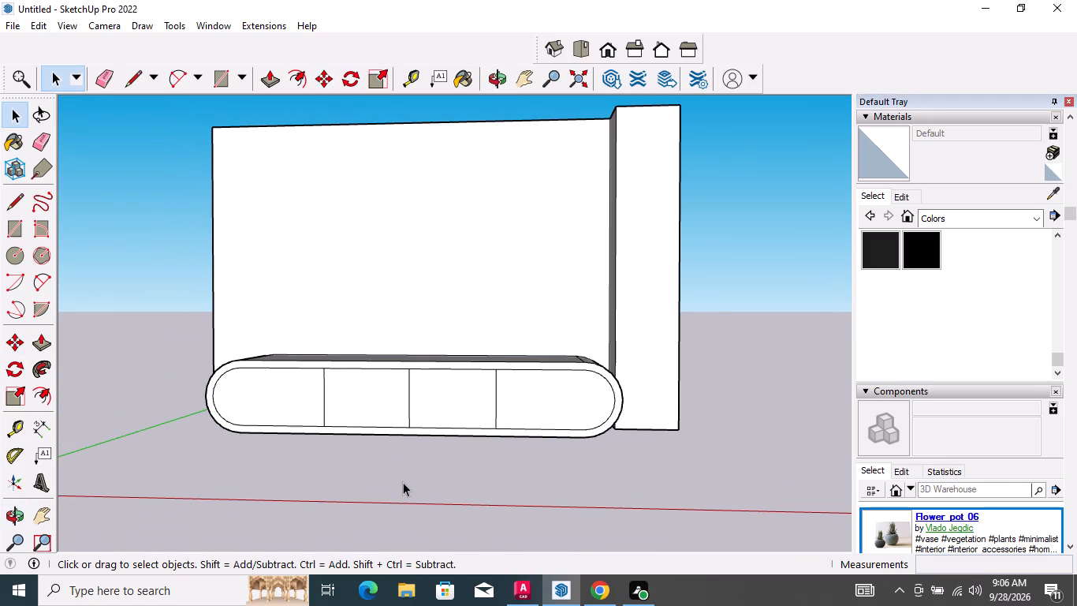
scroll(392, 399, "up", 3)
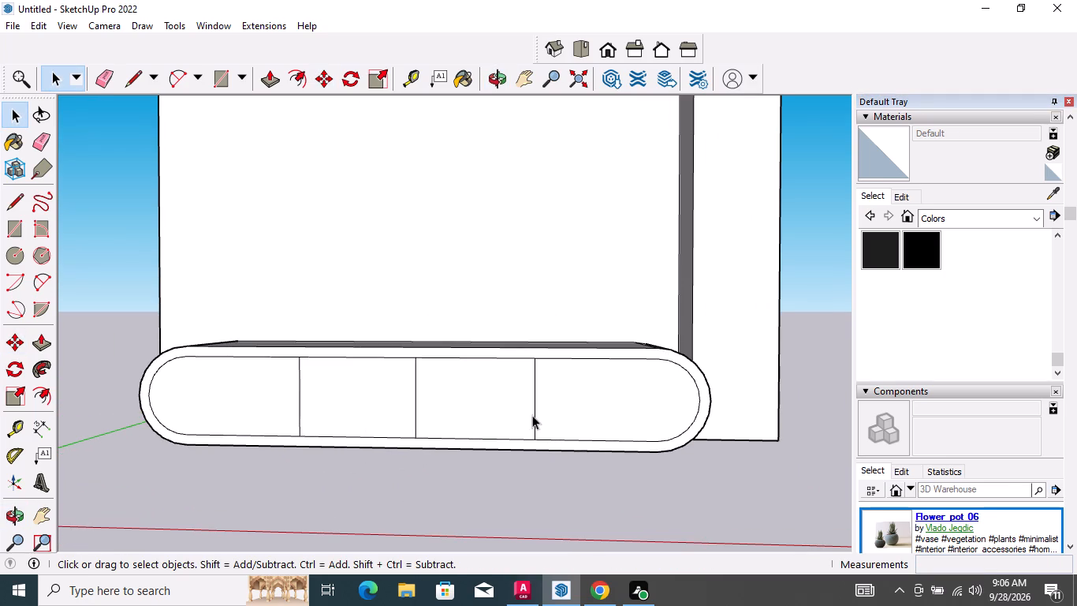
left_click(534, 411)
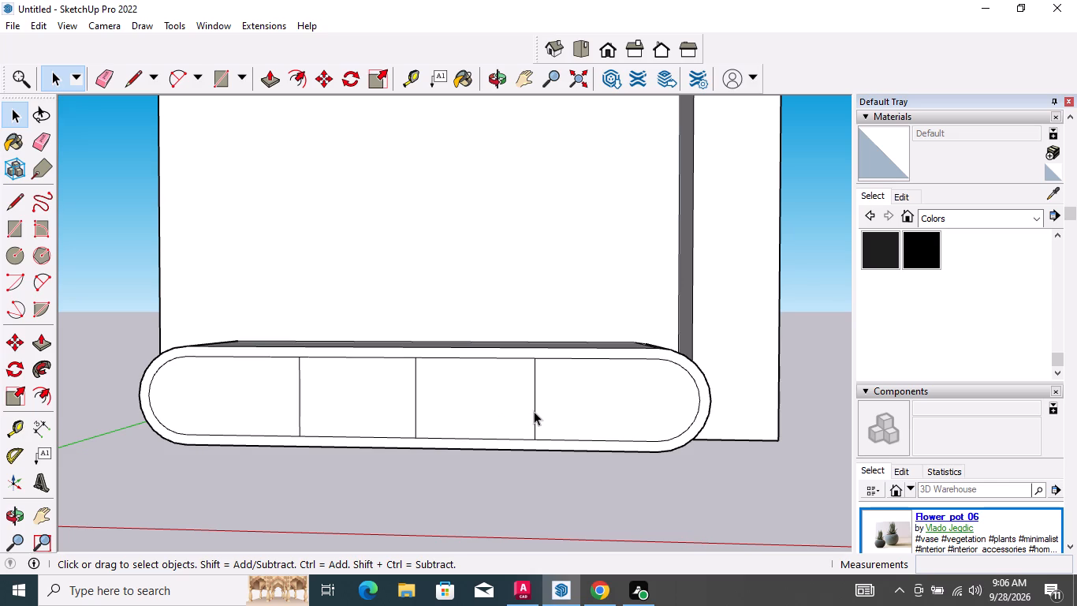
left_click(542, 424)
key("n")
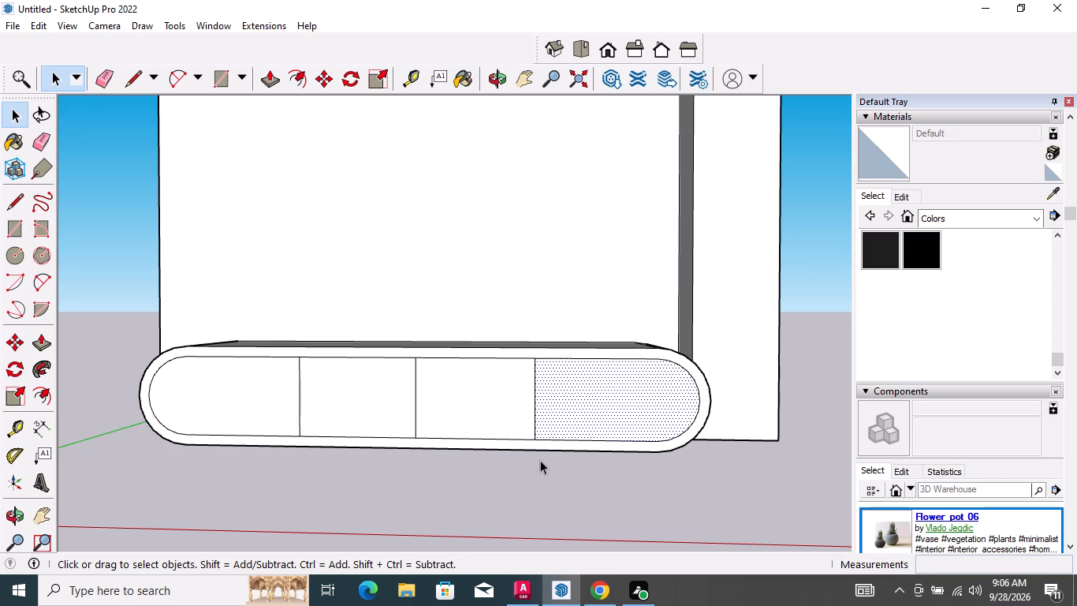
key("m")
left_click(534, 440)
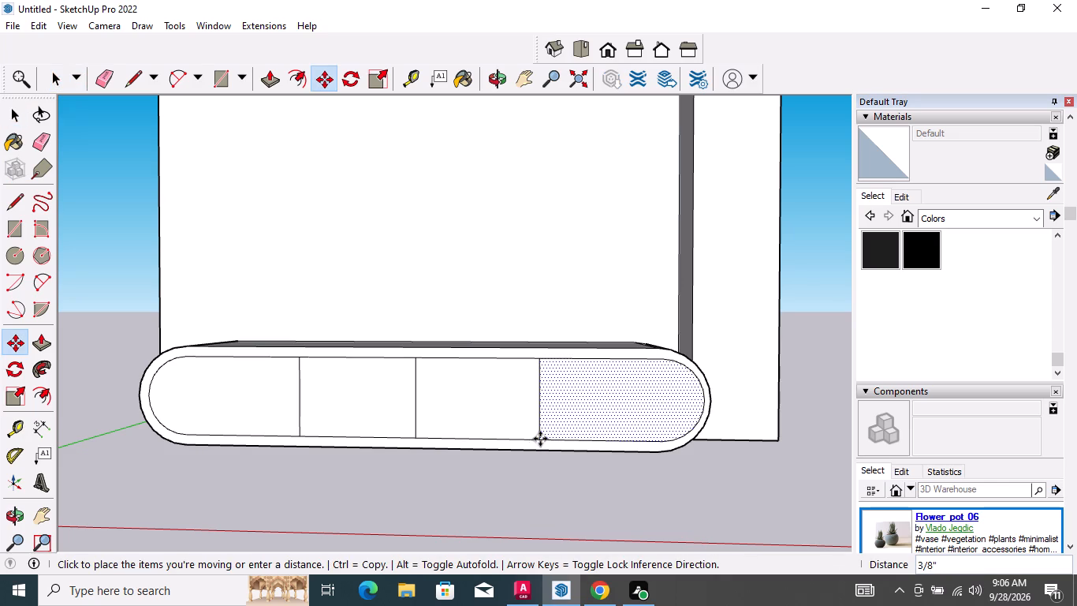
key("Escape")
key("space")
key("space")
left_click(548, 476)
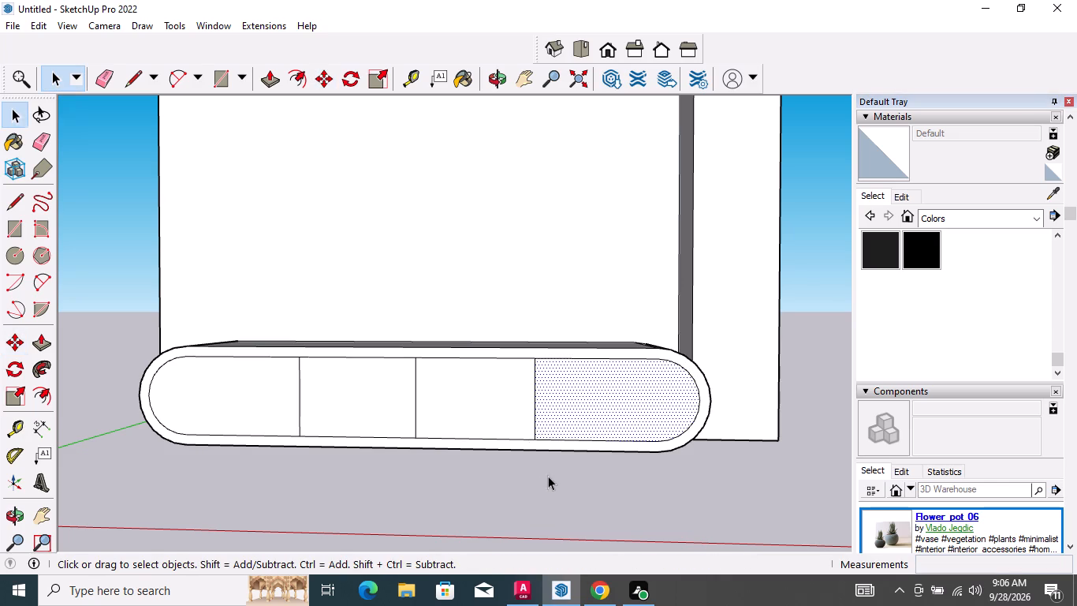
Move the right divider line 13/16" farther from the central divider, toward the block's right rounded end.
left_click(534, 430)
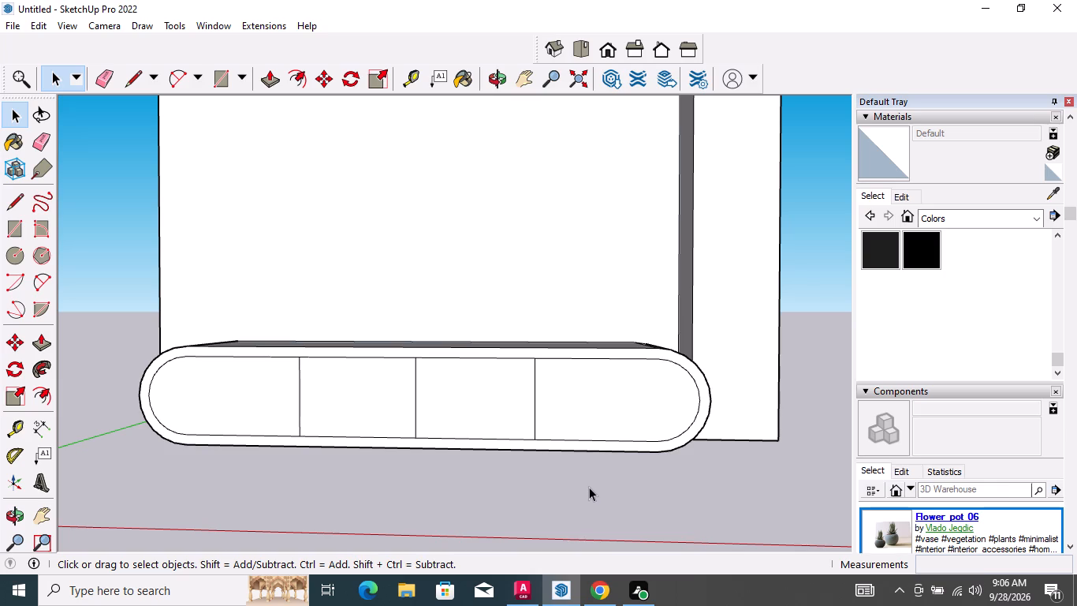
left_click(535, 427)
key("m")
left_click(535, 440)
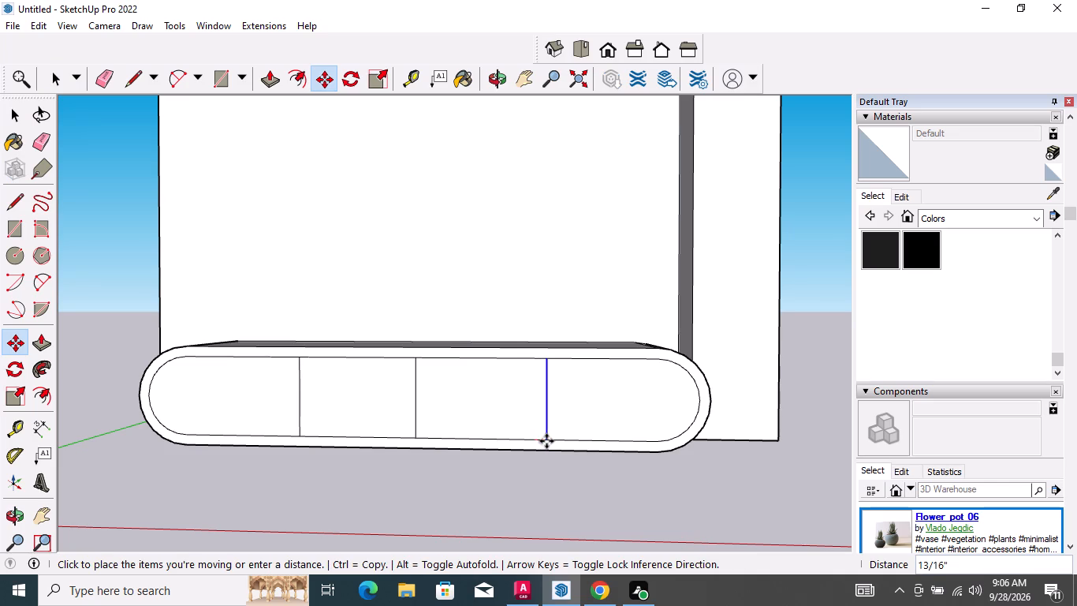
left_click(546, 441)
key("space")
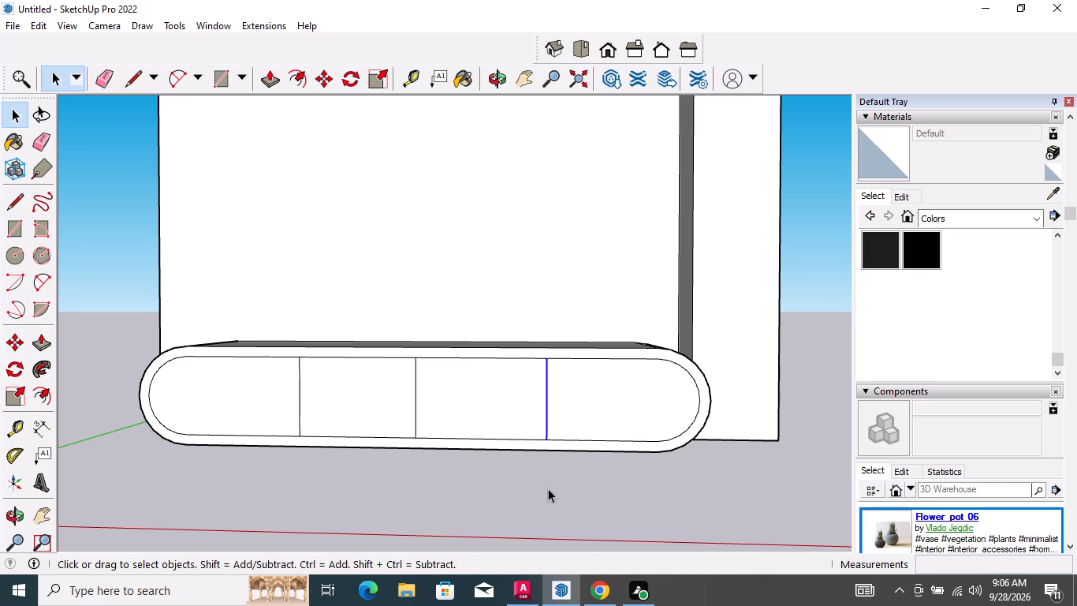
left_click(548, 488)
Move the left divider line about 1 1/2" farther from the central divider, toward the block's left rounded end.
scroll(240, 393, "up", 3)
left_click(320, 424)
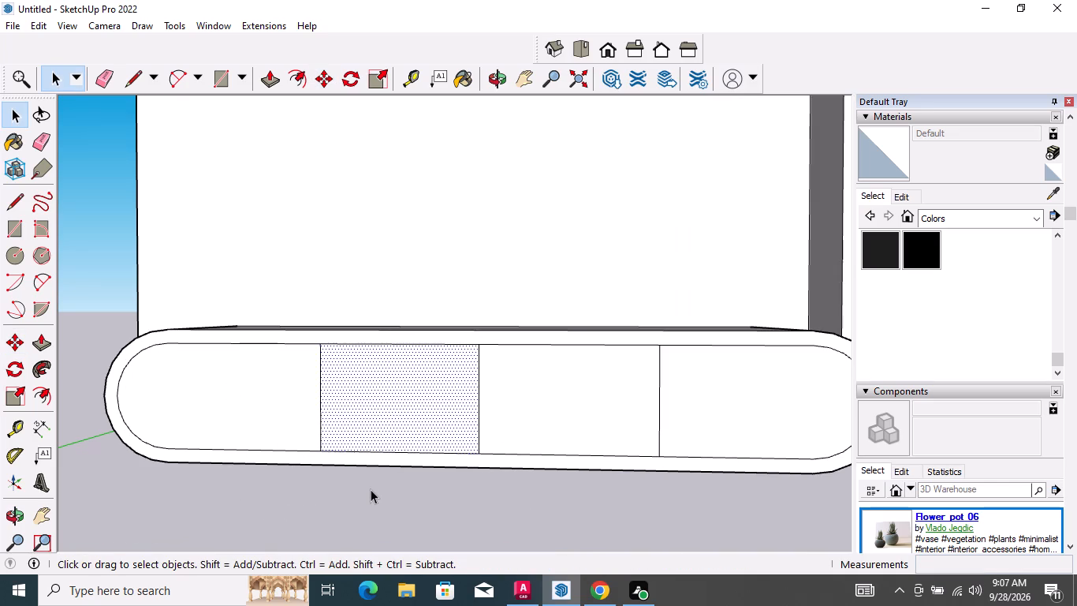
left_click(371, 491)
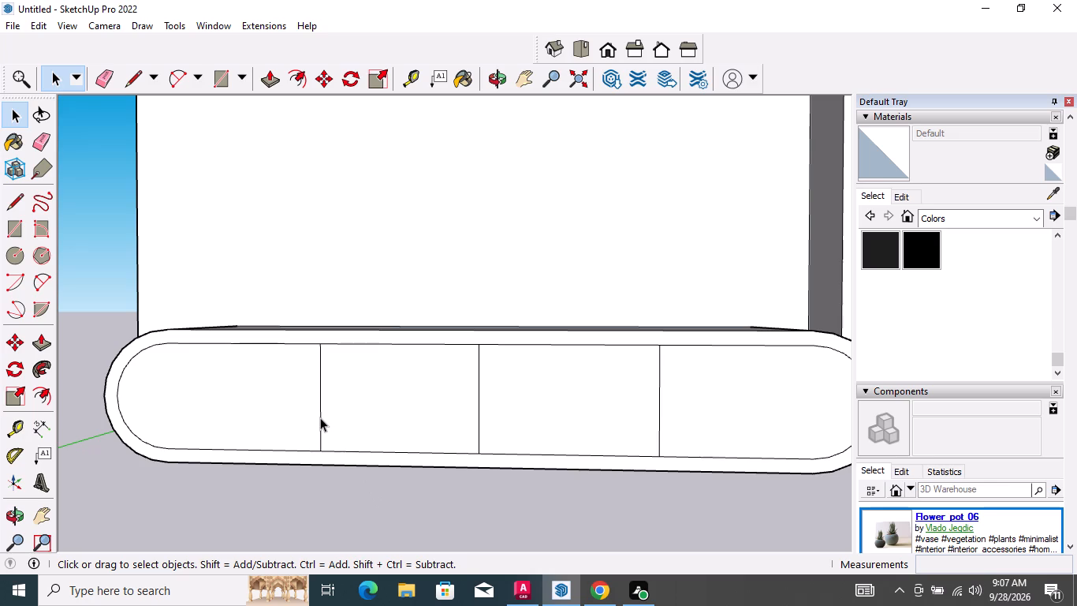
left_click(320, 417)
key("m")
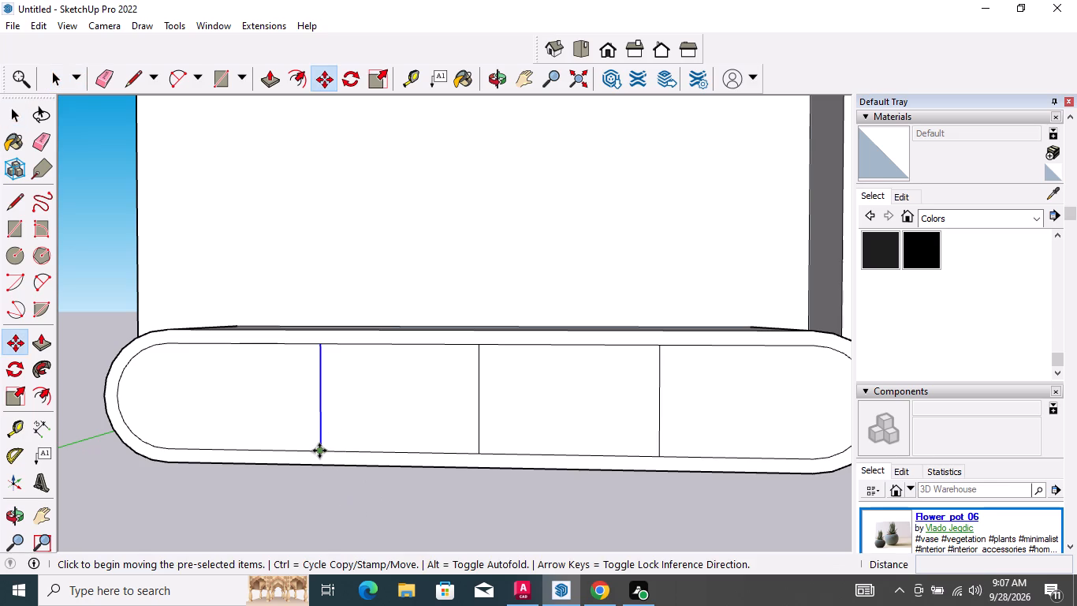
left_click(319, 451)
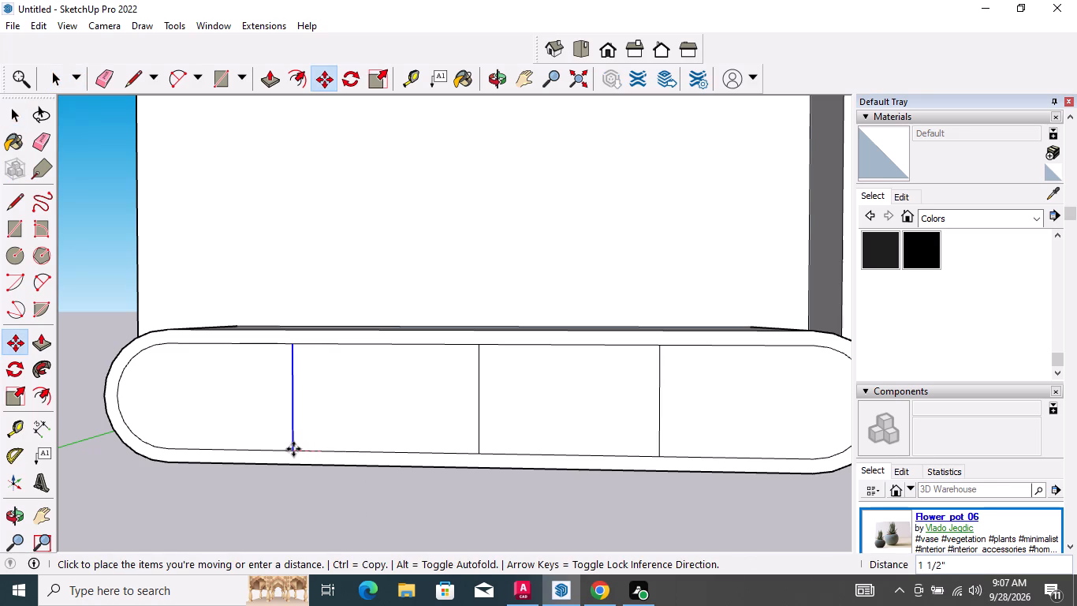
left_click(293, 449)
key("space")
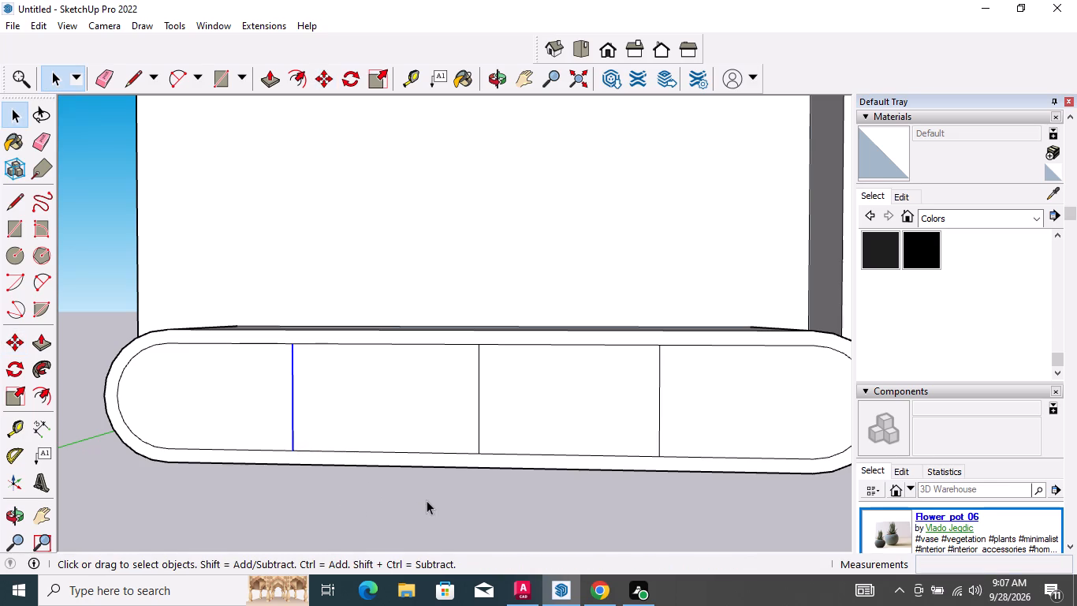
left_click(426, 500)
Push/Pull the round-ended left section of the block's front outward about 3/8".
scroll(552, 355, "down", 4)
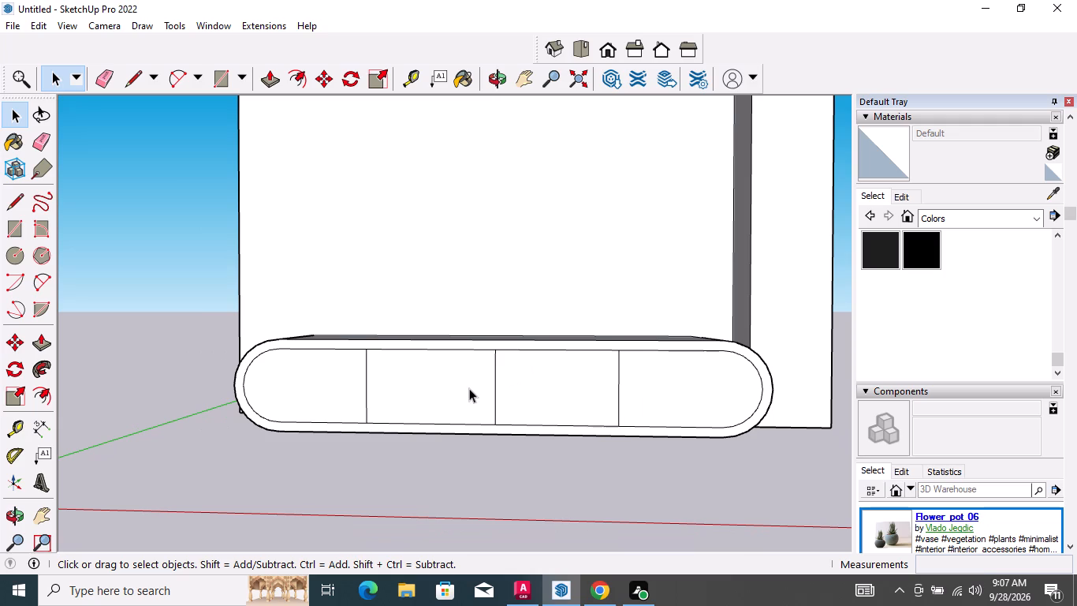
key("p")
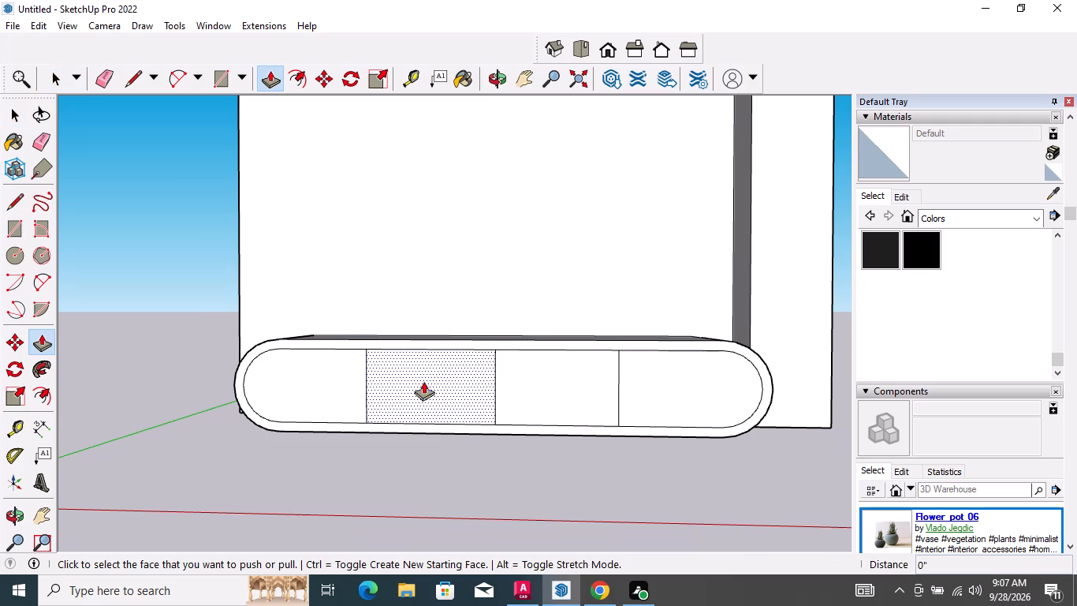
middle_click_drag(309, 365, 298, 415)
scroll(306, 380, "up", 2)
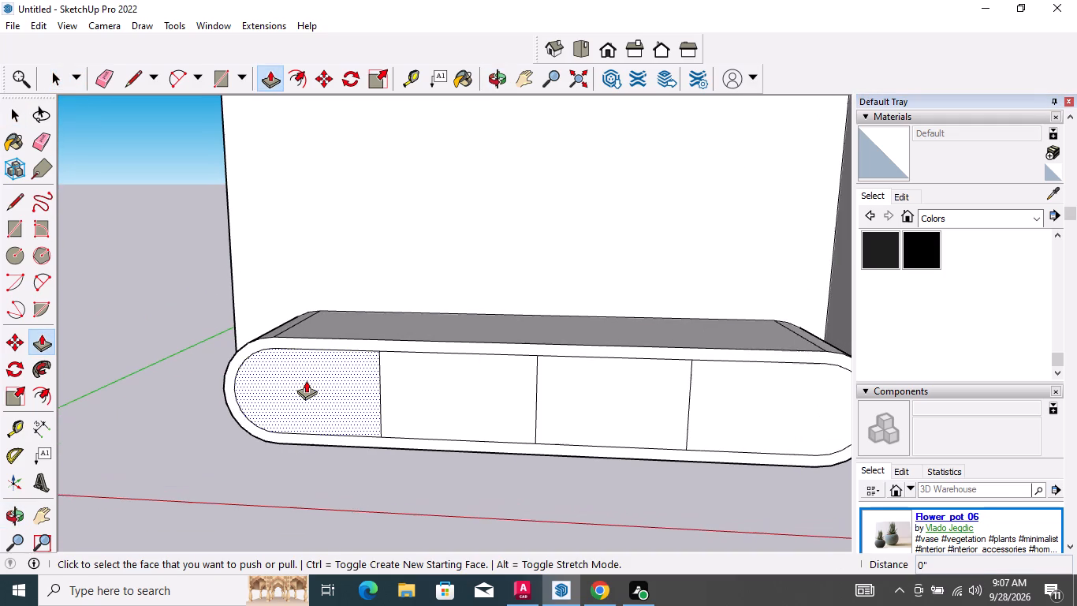
left_click(307, 380)
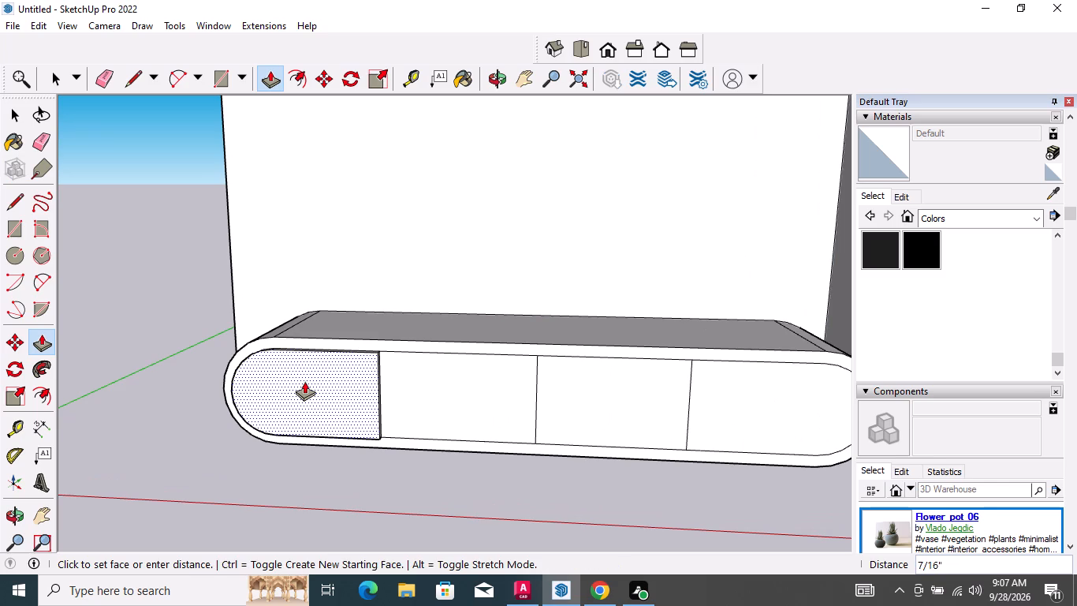
middle_click_drag(304, 381, 296, 461)
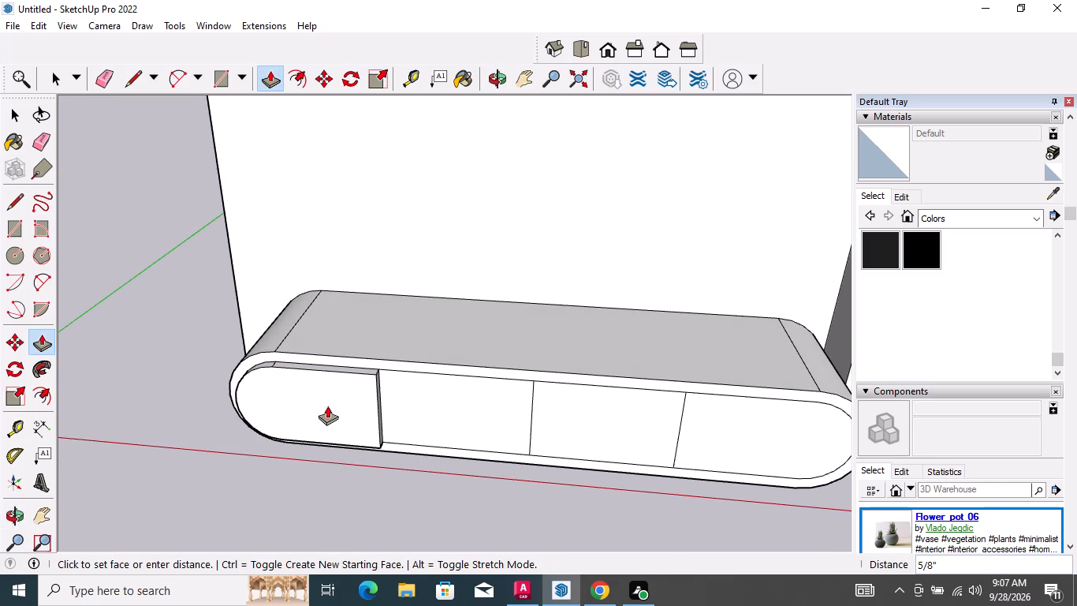
left_click(328, 404)
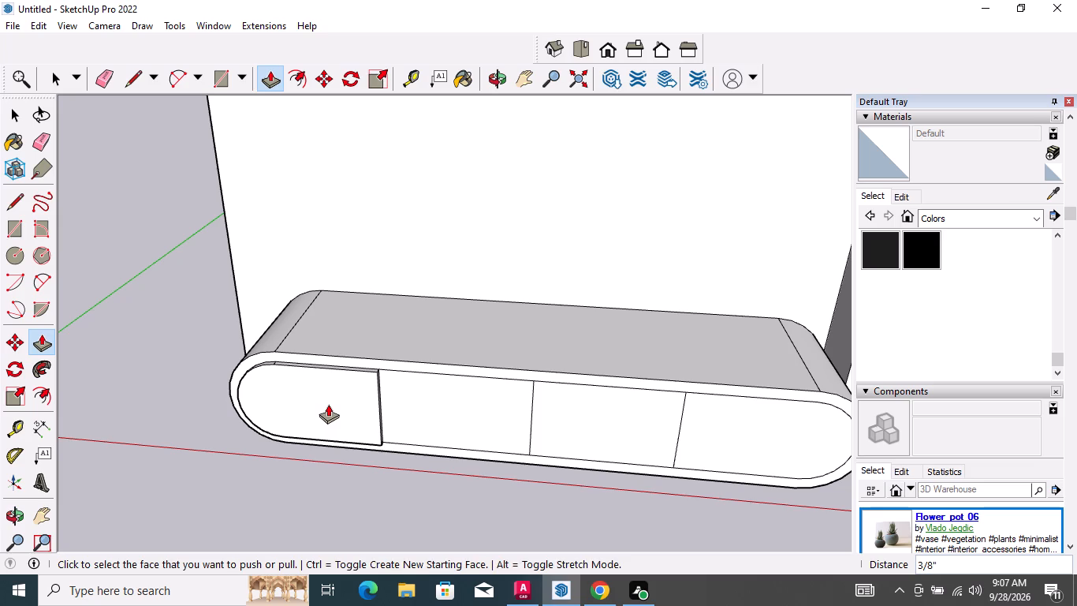
Repeat the same outward 3/8" Push/Pull on the remaining three front sections of the block.
double_click(401, 399)
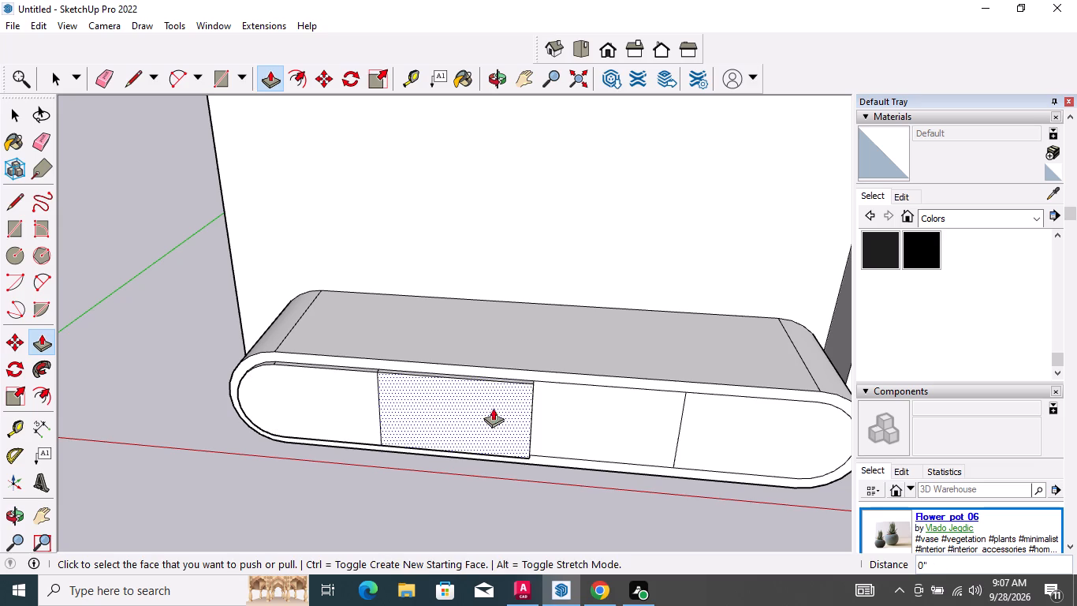
double_click(569, 410)
double_click(748, 429)
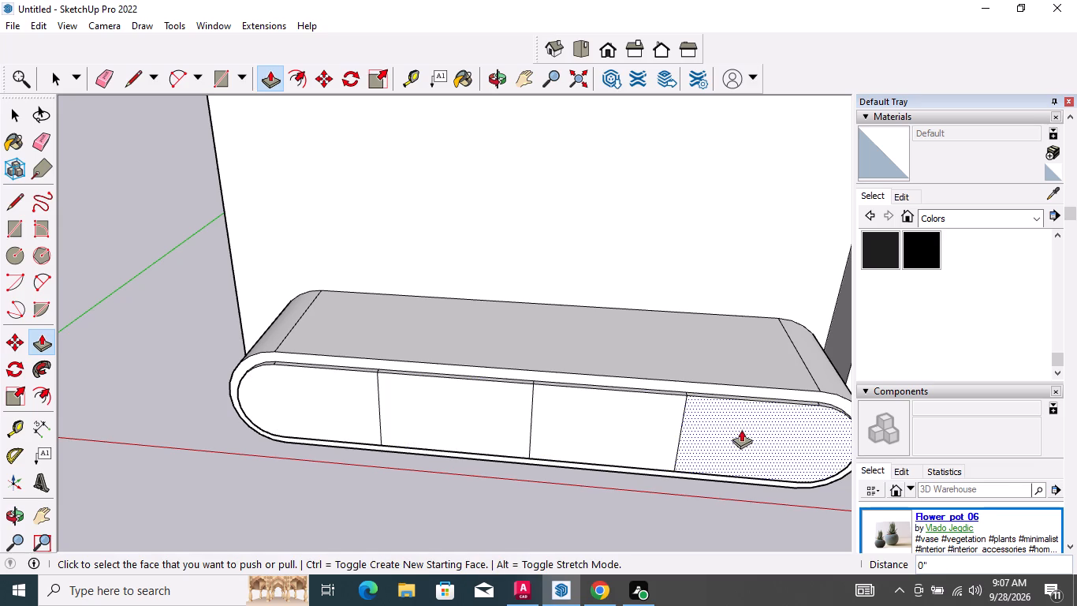
key("space")
Examine the block's four front sections and the upright panel behind it from above and from the front.
scroll(581, 391, "down", 3)
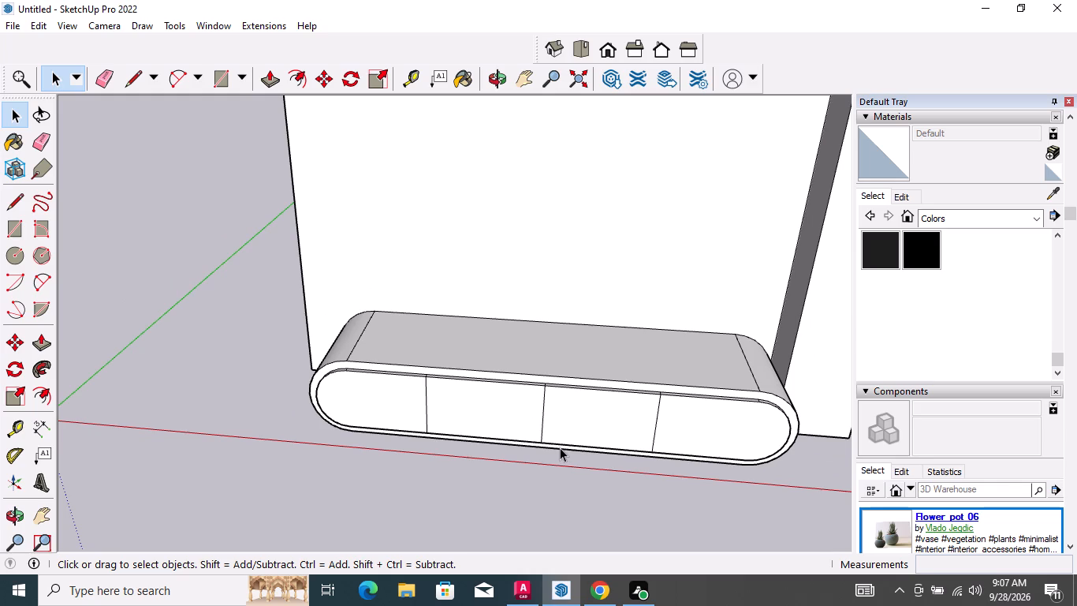
middle_click_drag(450, 431, 492, 305)
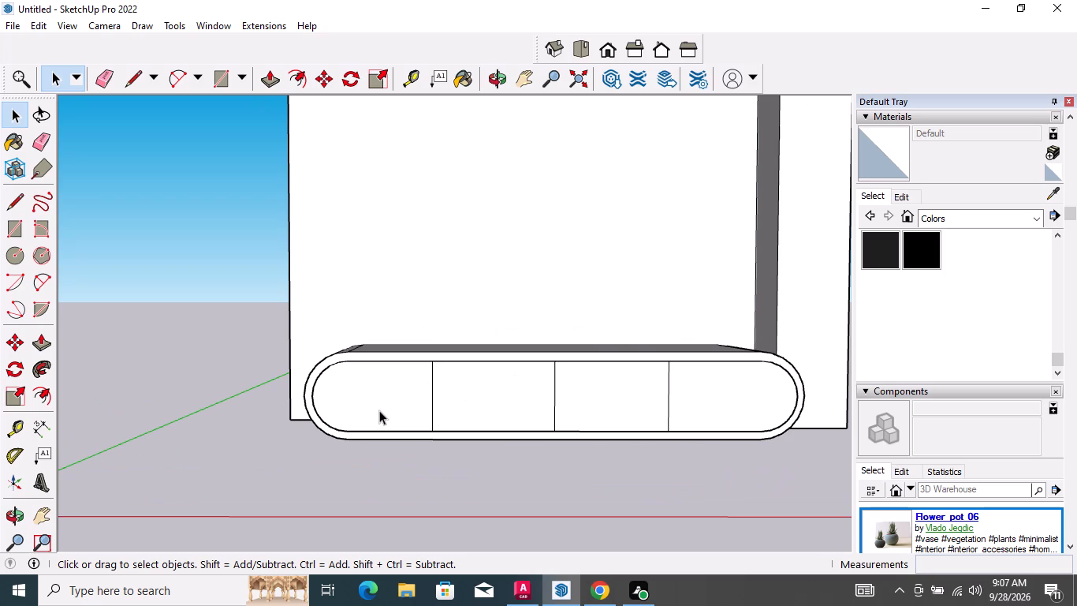
middle_click_drag(385, 391, 386, 454)
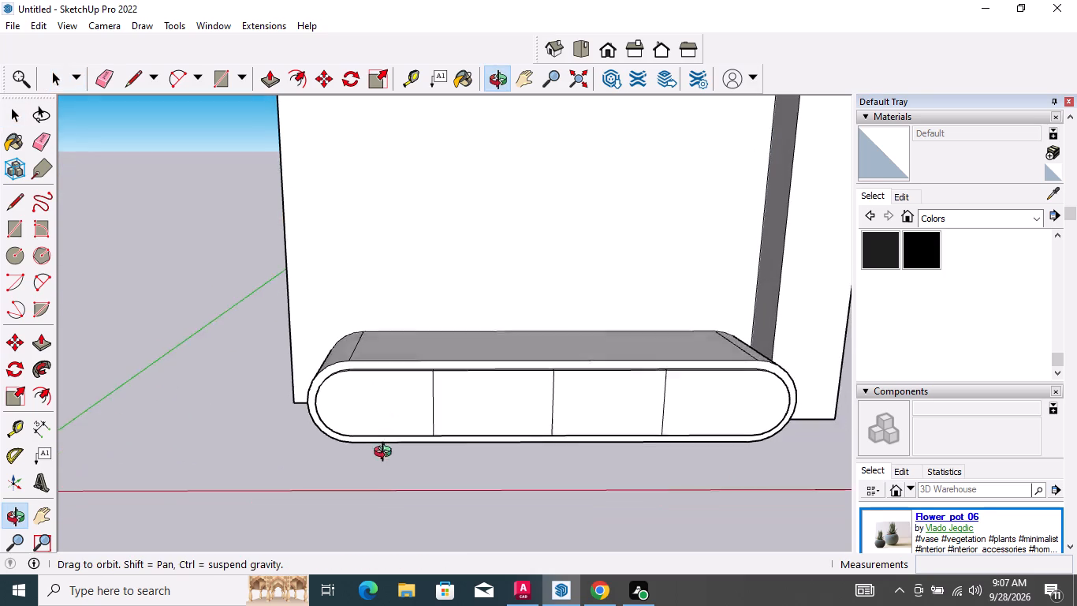
middle_click_drag(386, 454, 390, 503)
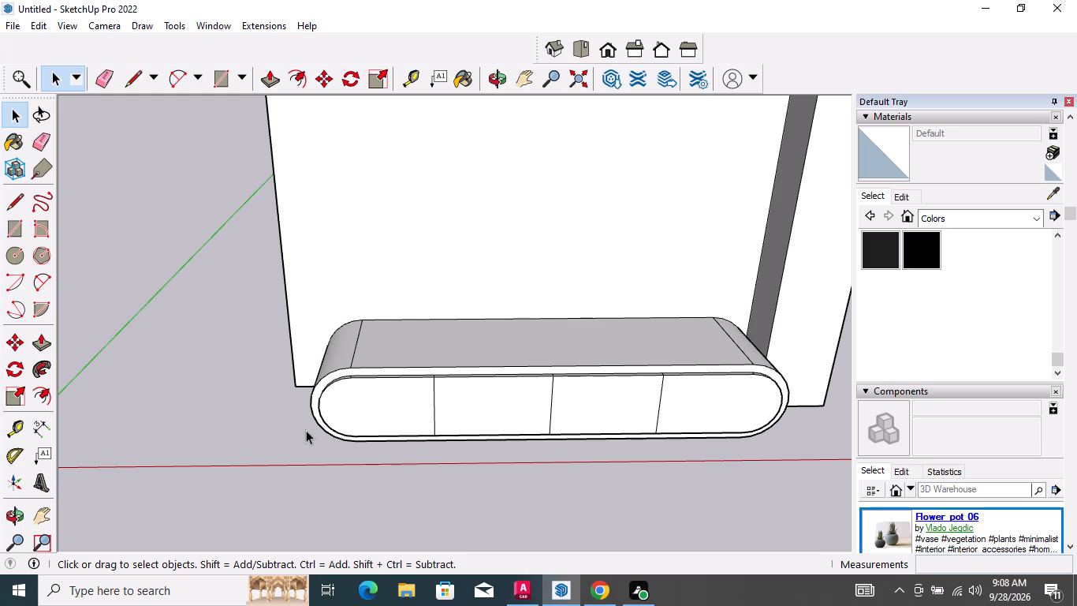
scroll(307, 399, "down", 7)
middle_click_drag(362, 343, 369, 312)
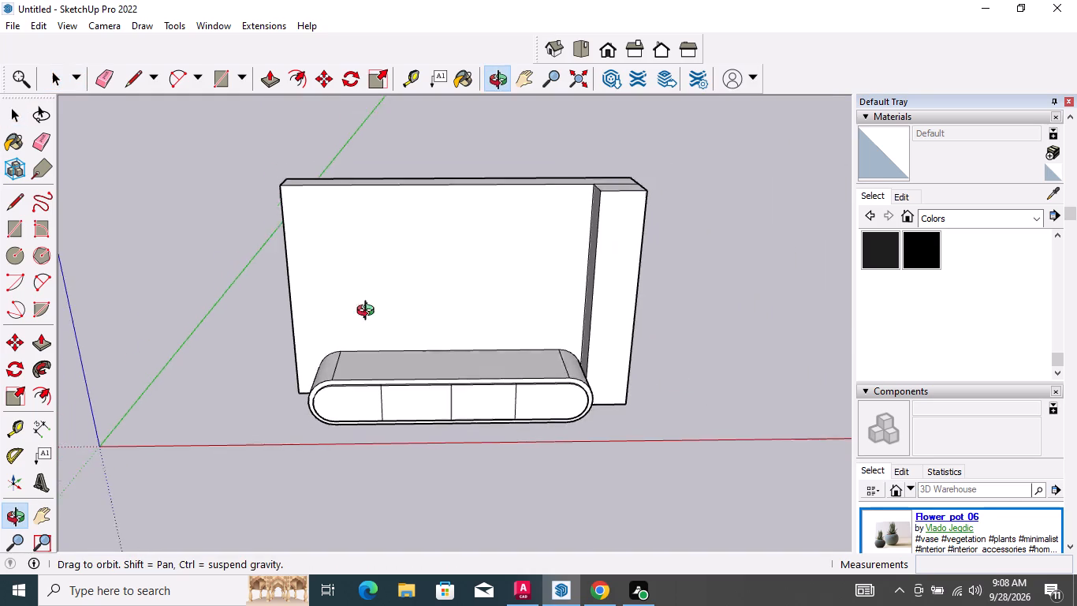
middle_click_drag(369, 312, 381, 212)
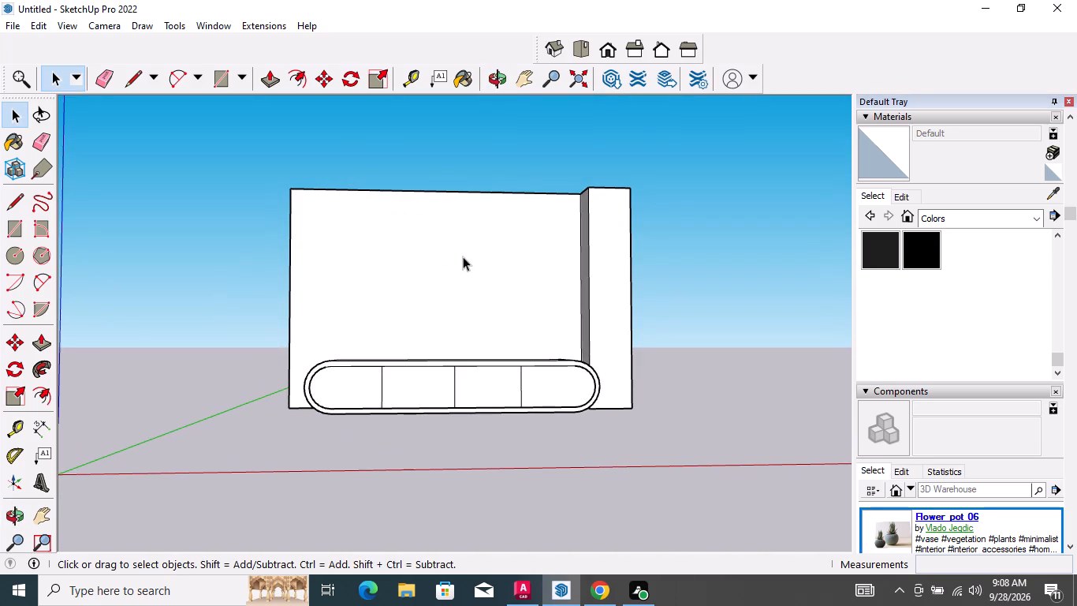
scroll(466, 258, "up", 2)
scroll(455, 301, "down", 2)
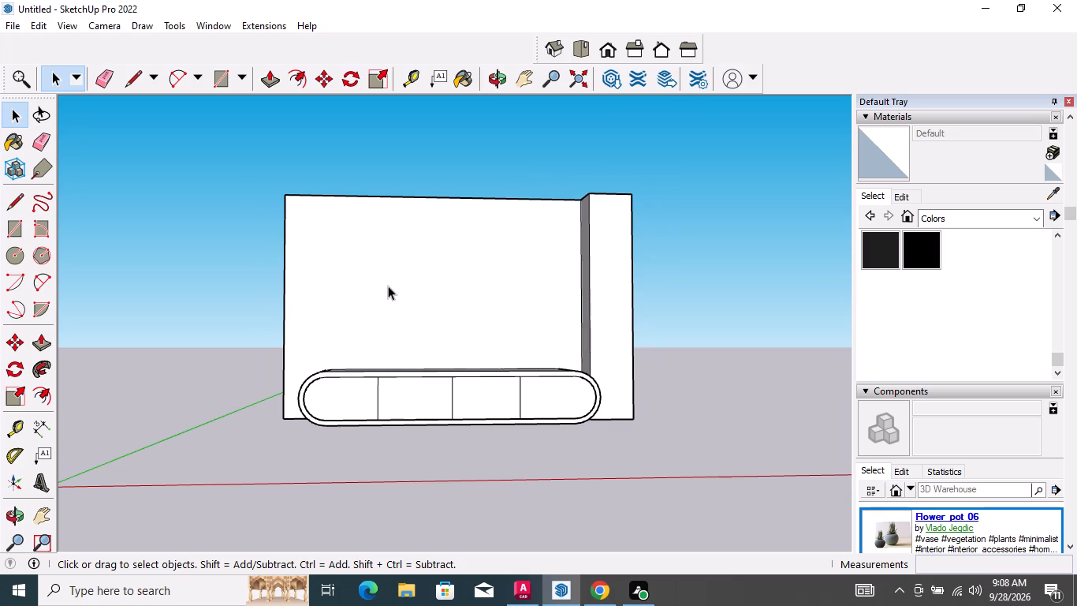
middle_click_drag(387, 279, 377, 286)
scroll(376, 269, "up", 3)
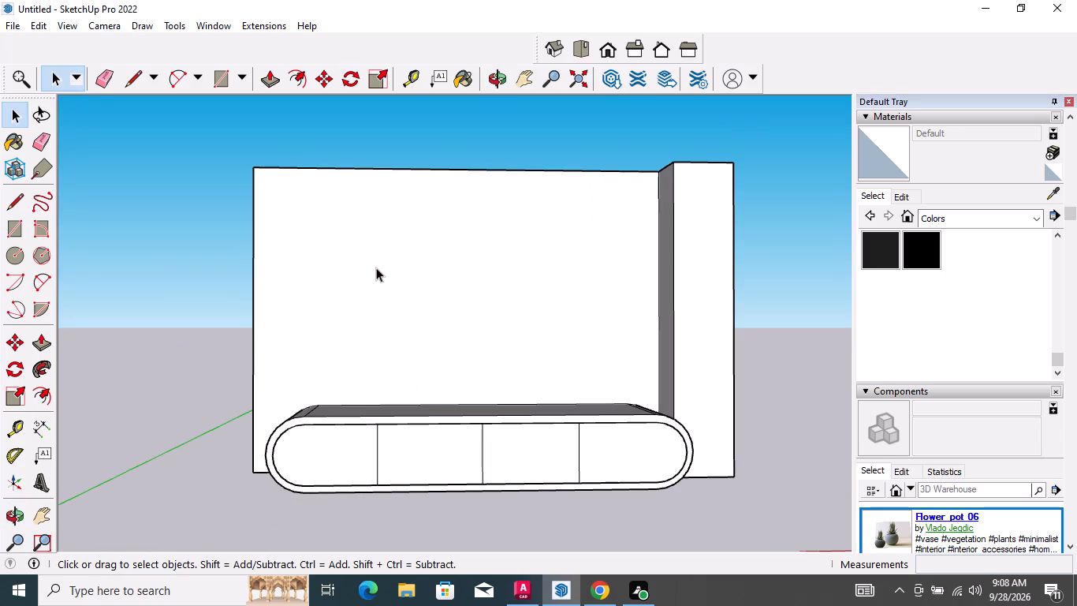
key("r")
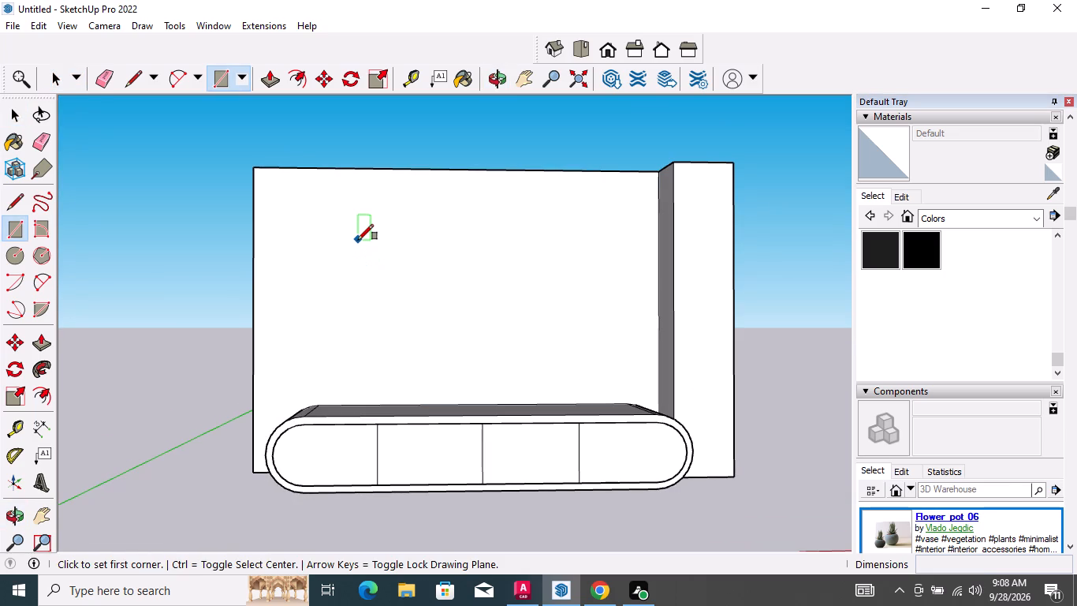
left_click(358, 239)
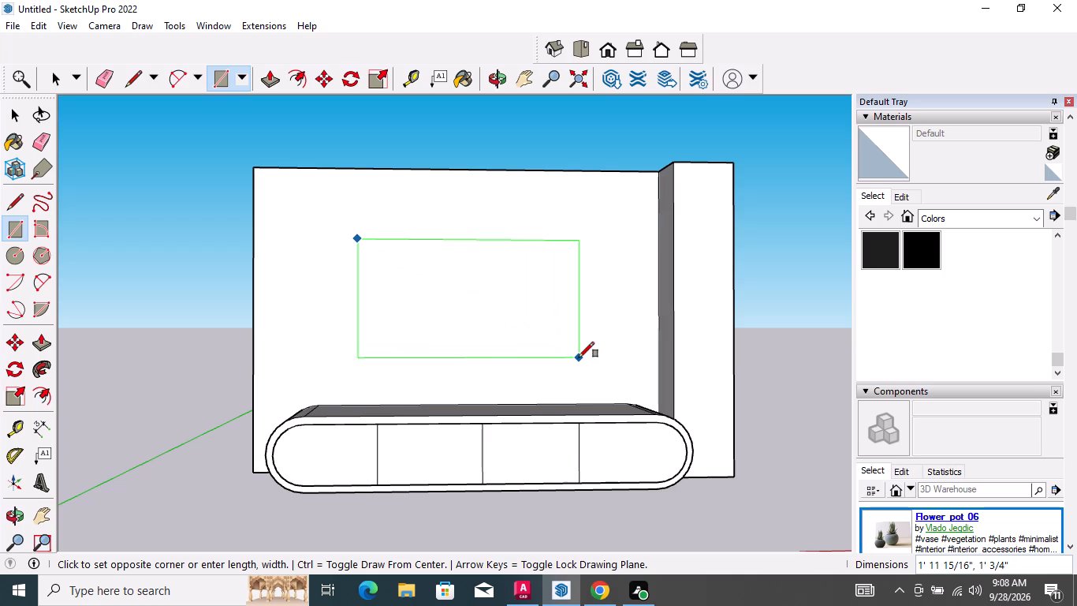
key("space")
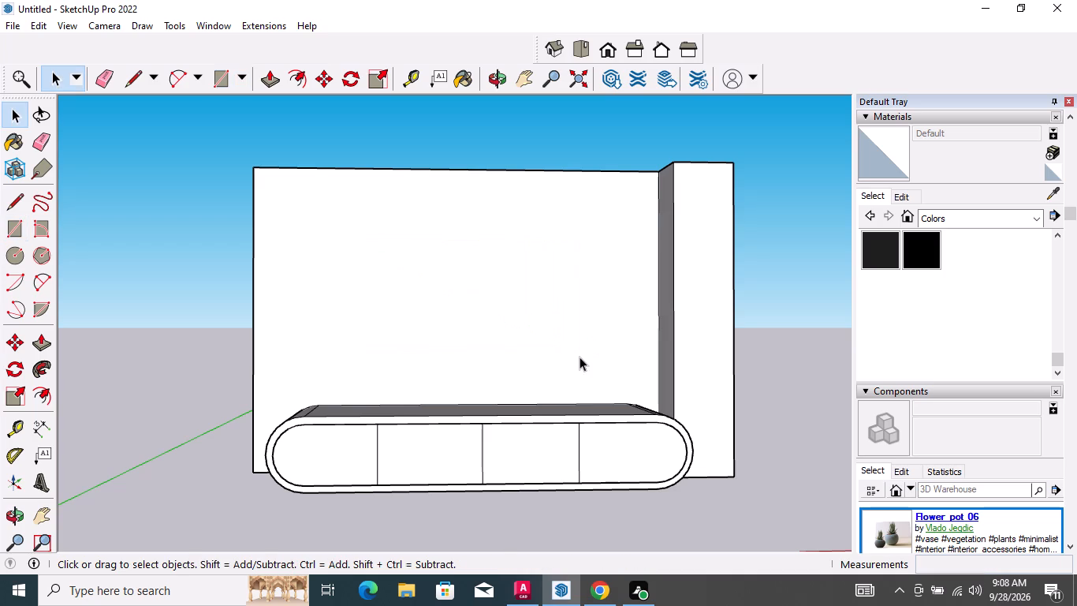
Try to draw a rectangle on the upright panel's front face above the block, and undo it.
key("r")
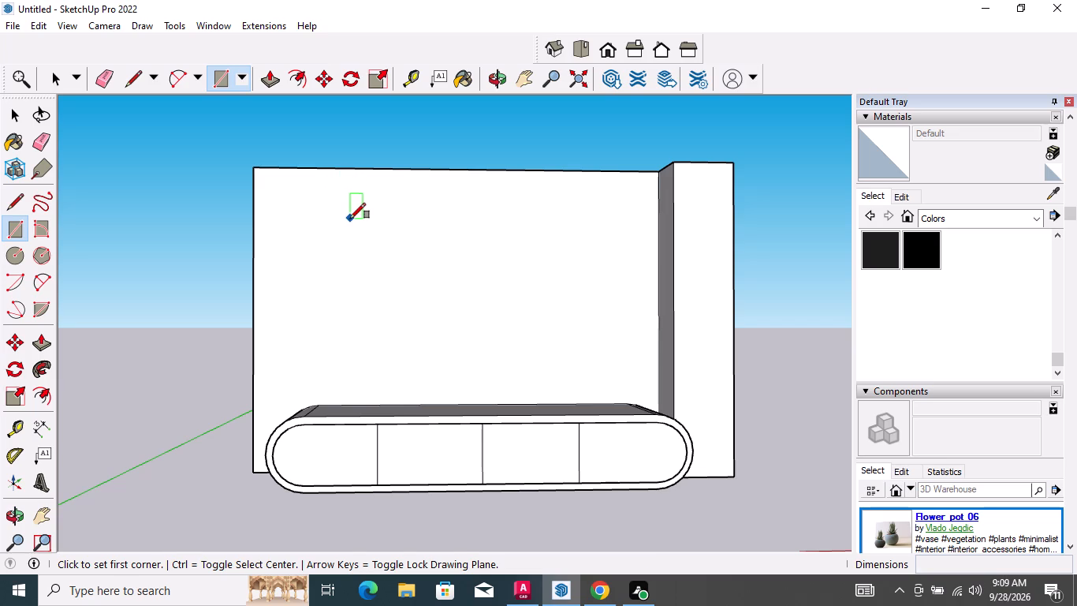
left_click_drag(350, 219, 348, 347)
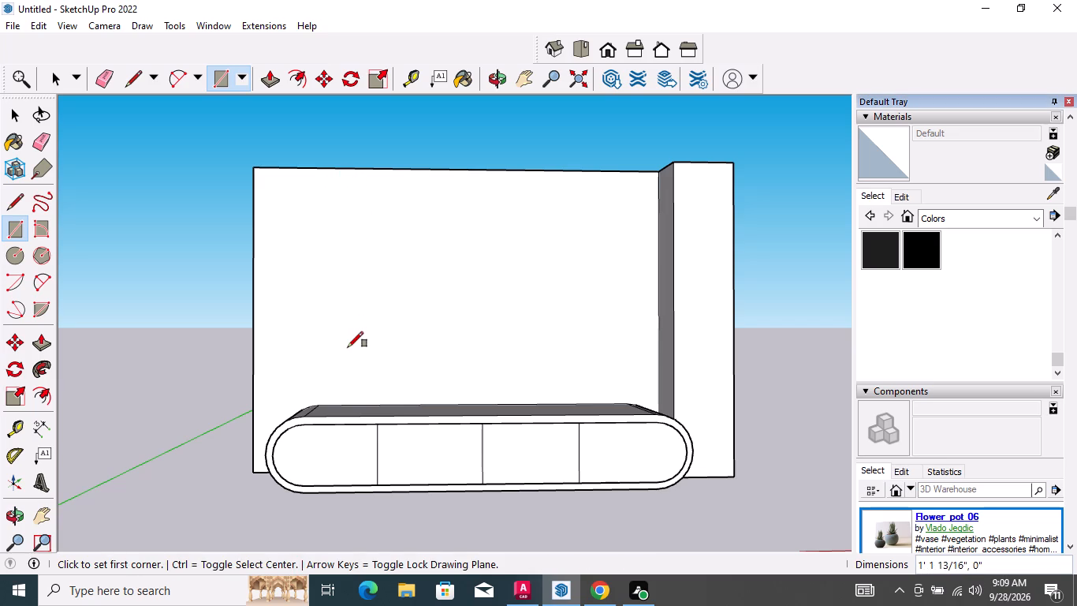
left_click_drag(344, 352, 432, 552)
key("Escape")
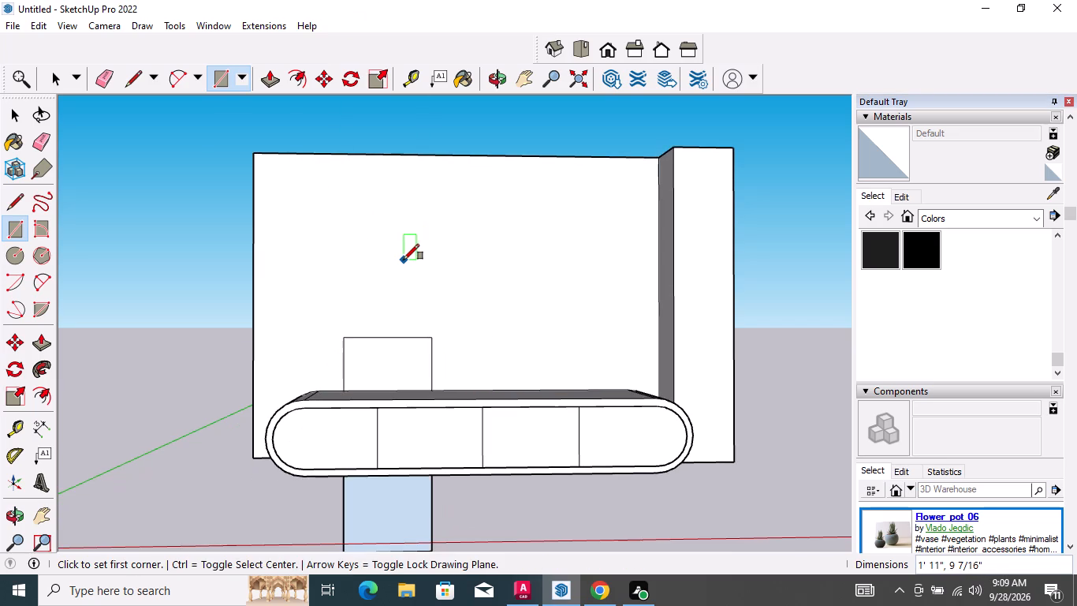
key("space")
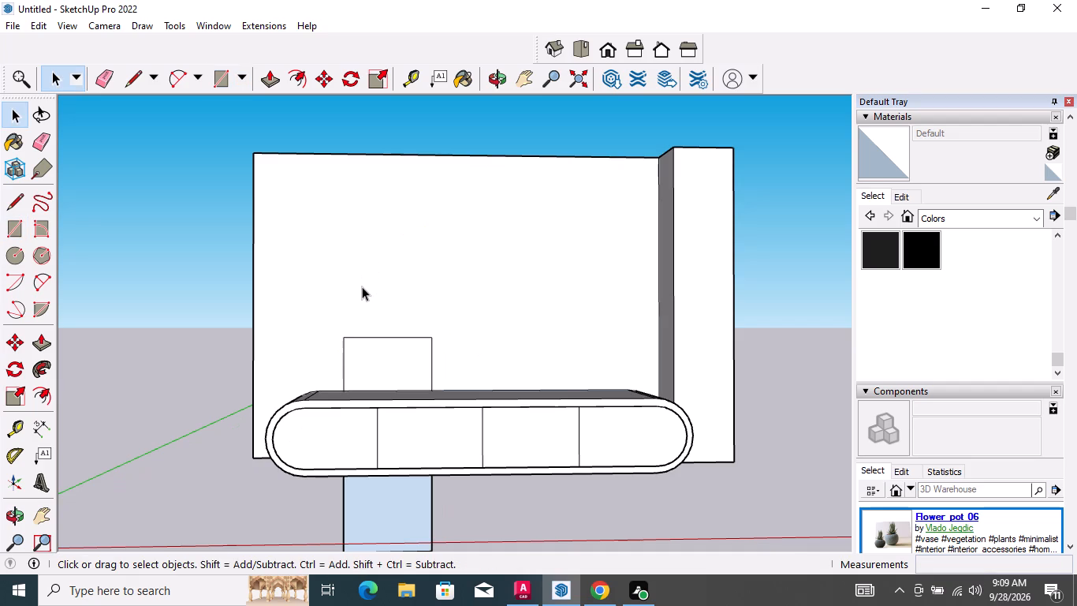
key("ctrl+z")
Draw a rectangle about 2' 1 13/16" by 1' 2 5/8" on the upright panel's front face, above the block.
key("r")
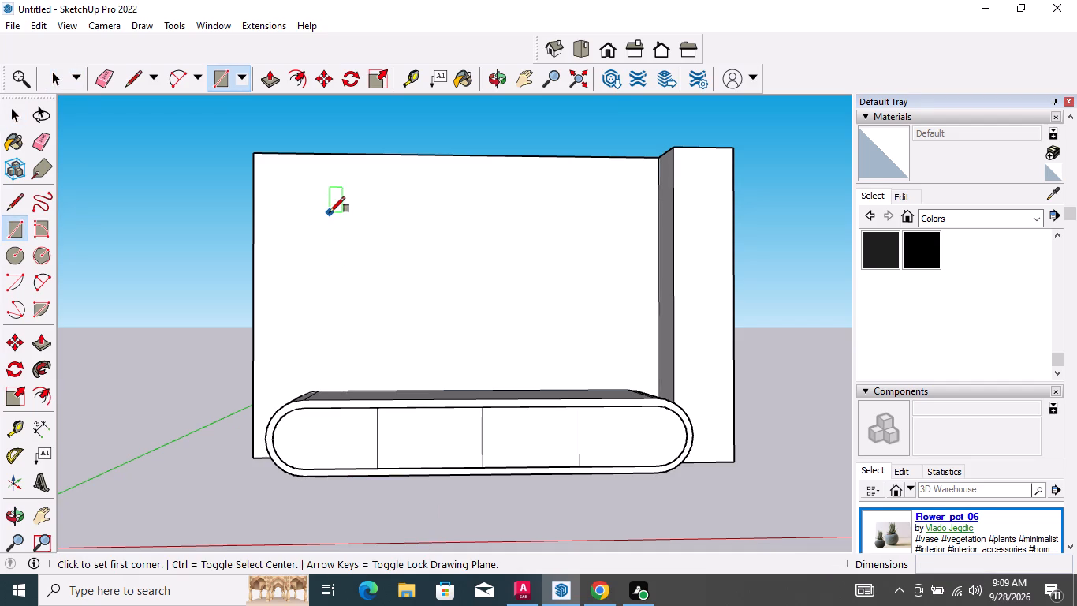
left_click(334, 208)
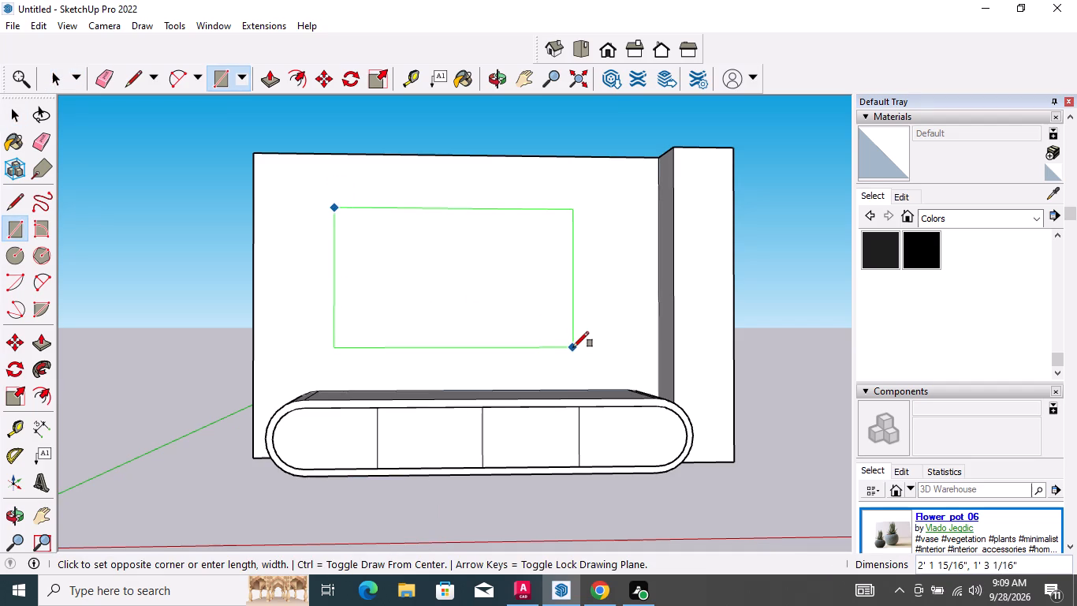
left_click(573, 344)
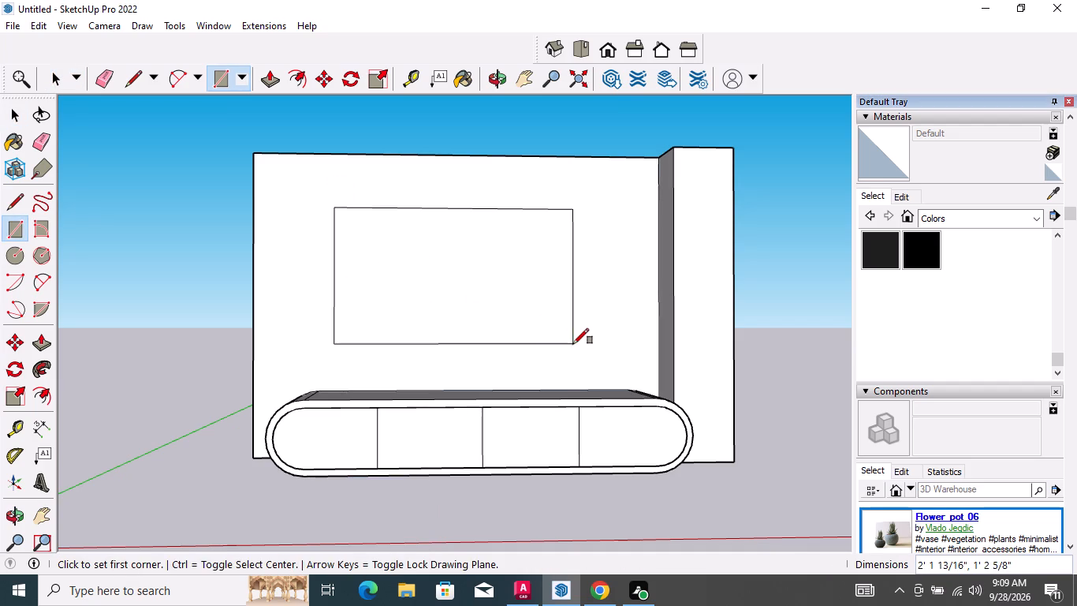
key("space")
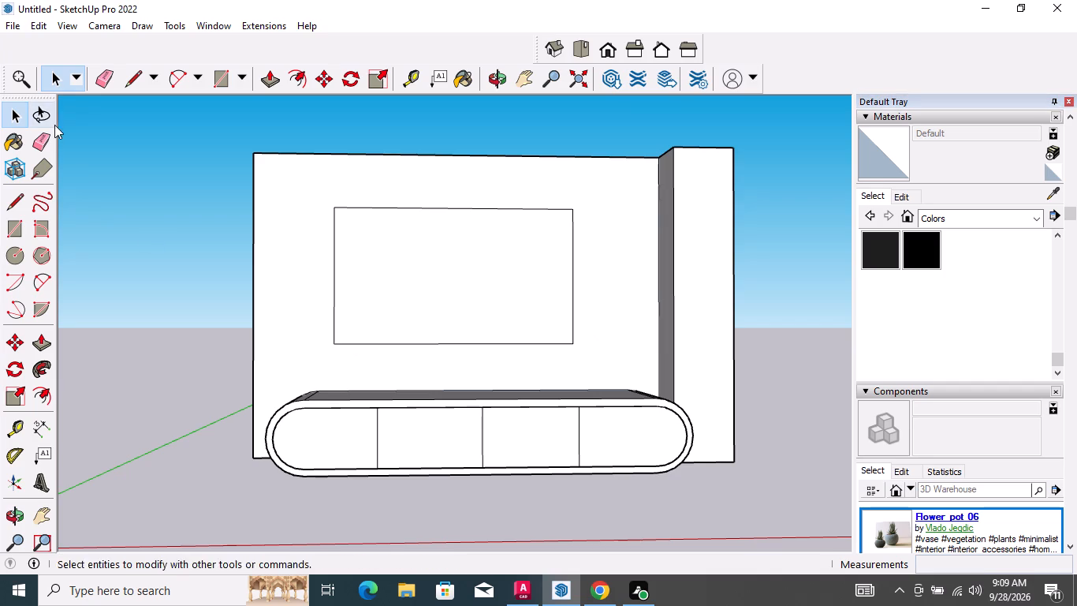
Round all four corners of the rectangle on the panel's front face with tangent arcs about 2 9/16" to 3 5/8" across.
key("a")
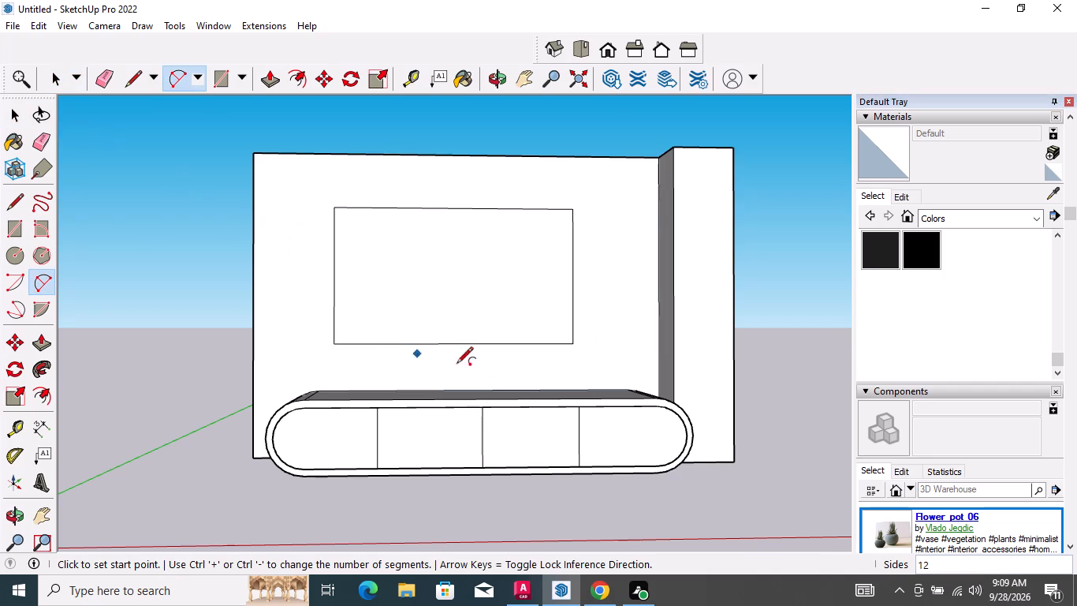
left_click(550, 344)
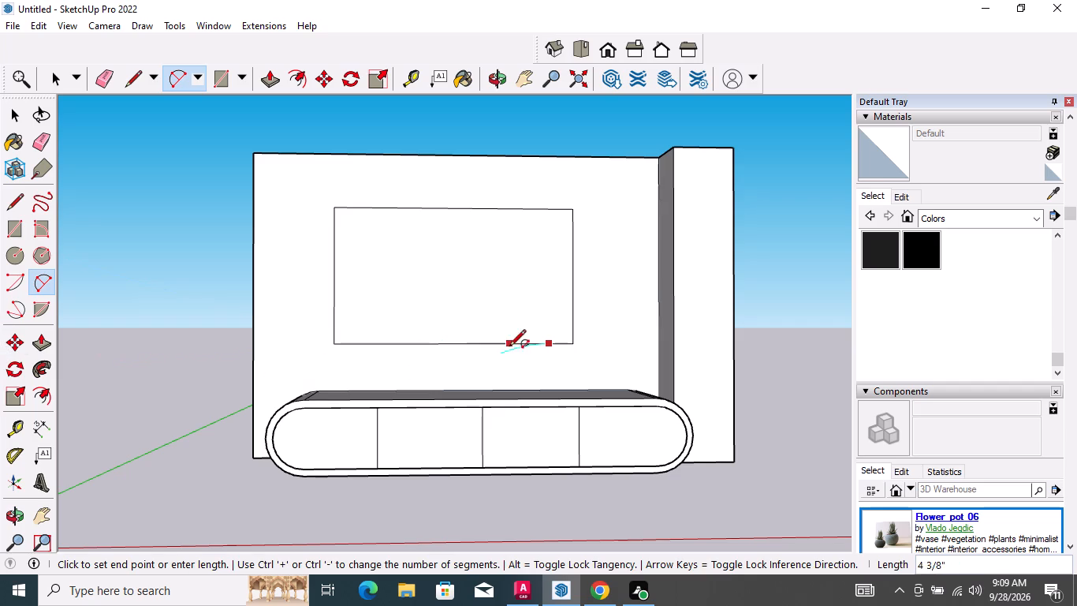
scroll(569, 328, "up", 3)
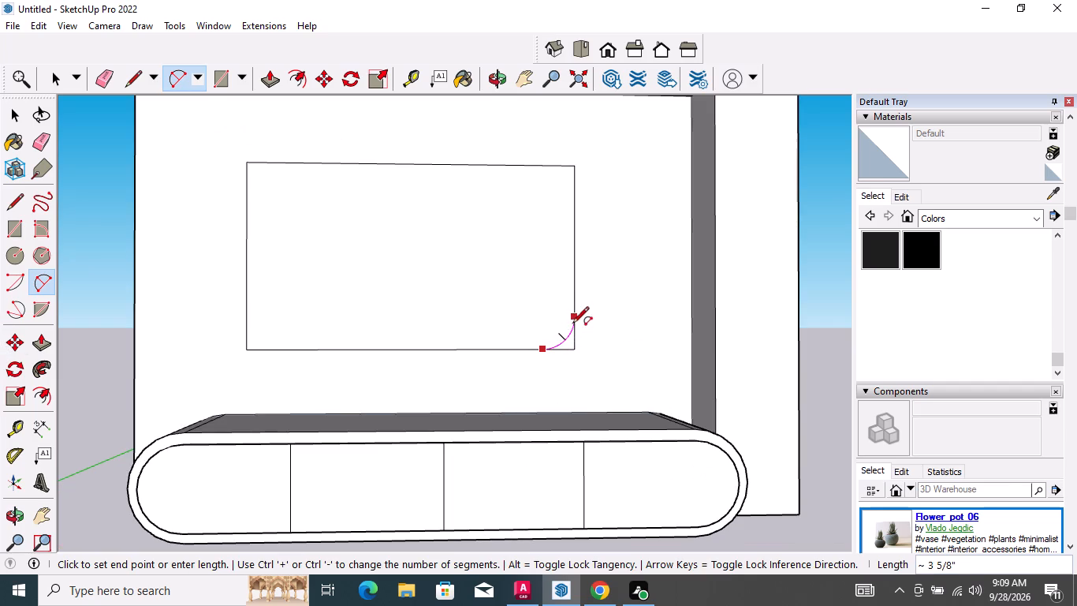
left_click(573, 319)
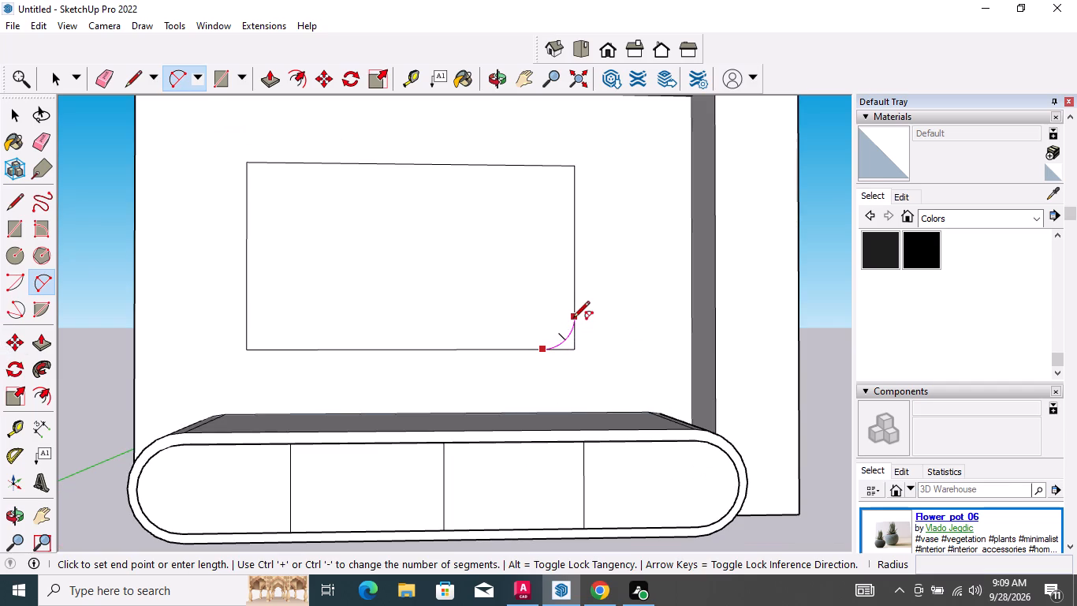
left_click(573, 319)
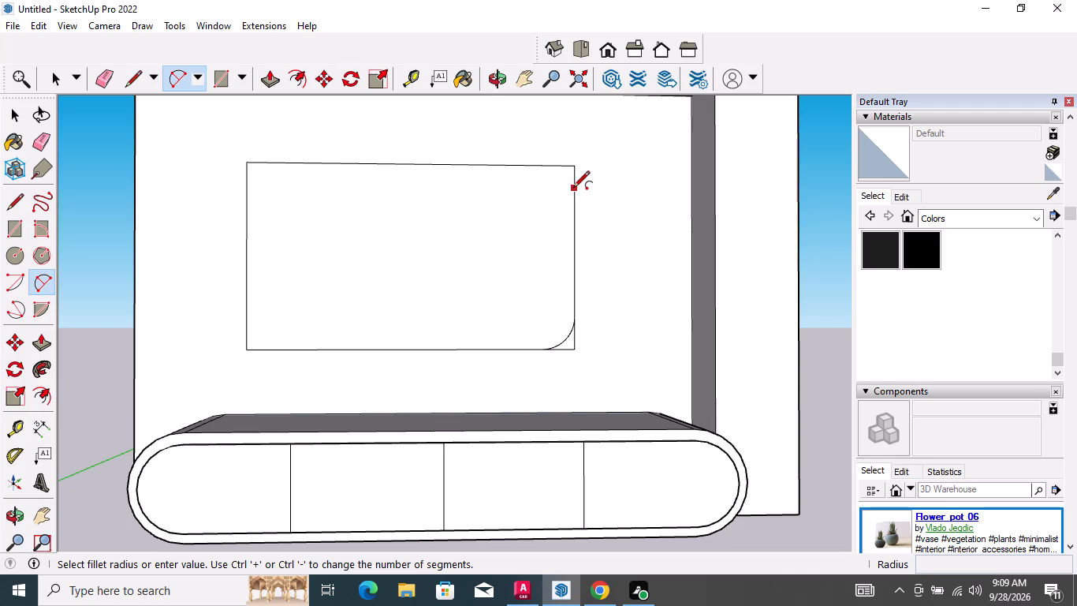
left_click(572, 189)
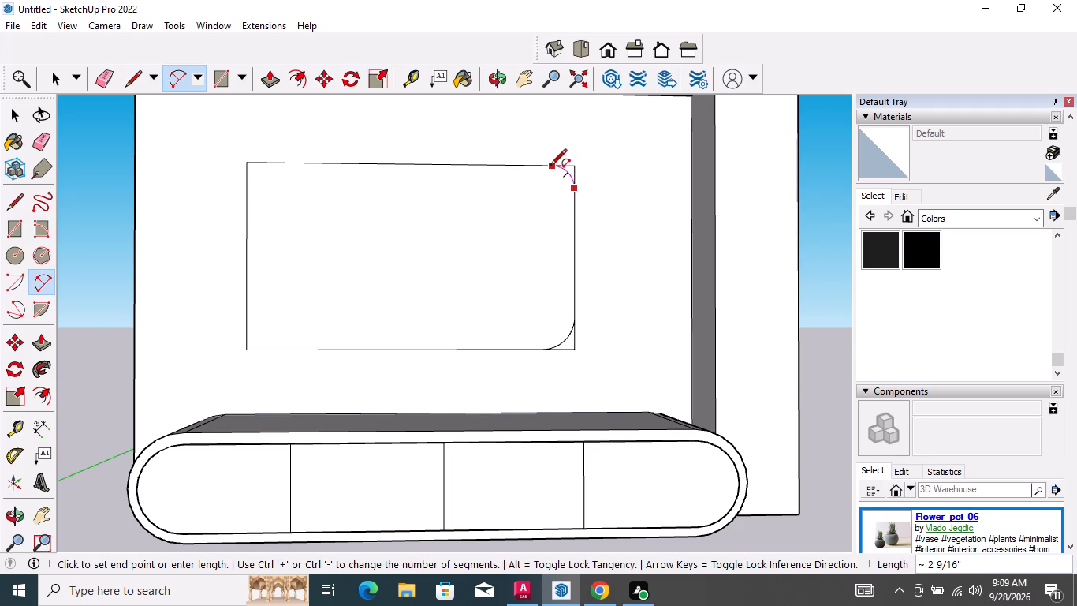
double_click(550, 166)
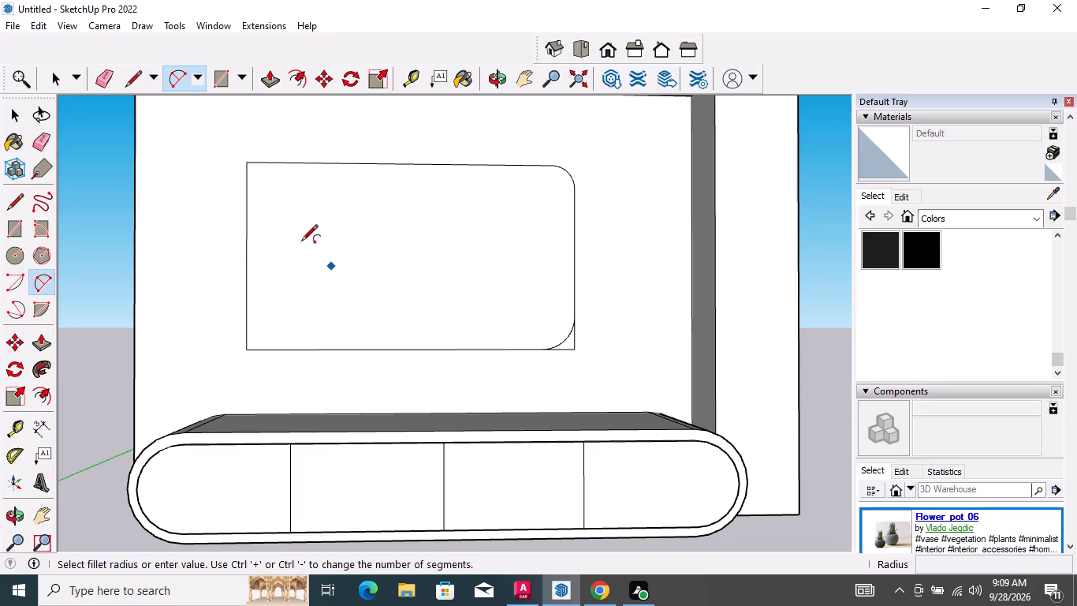
left_click(246, 188)
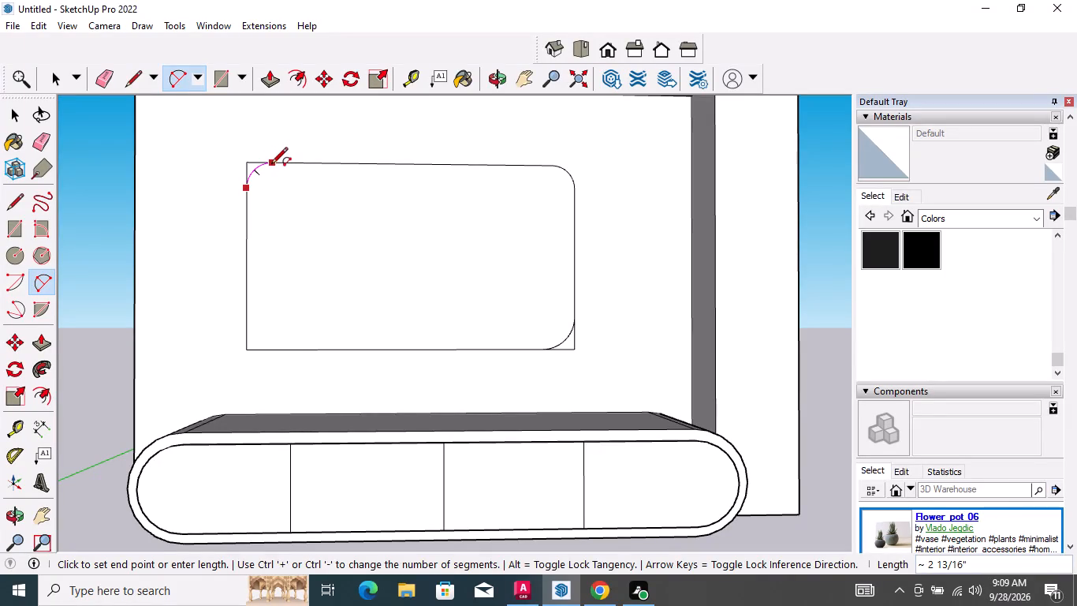
double_click(271, 164)
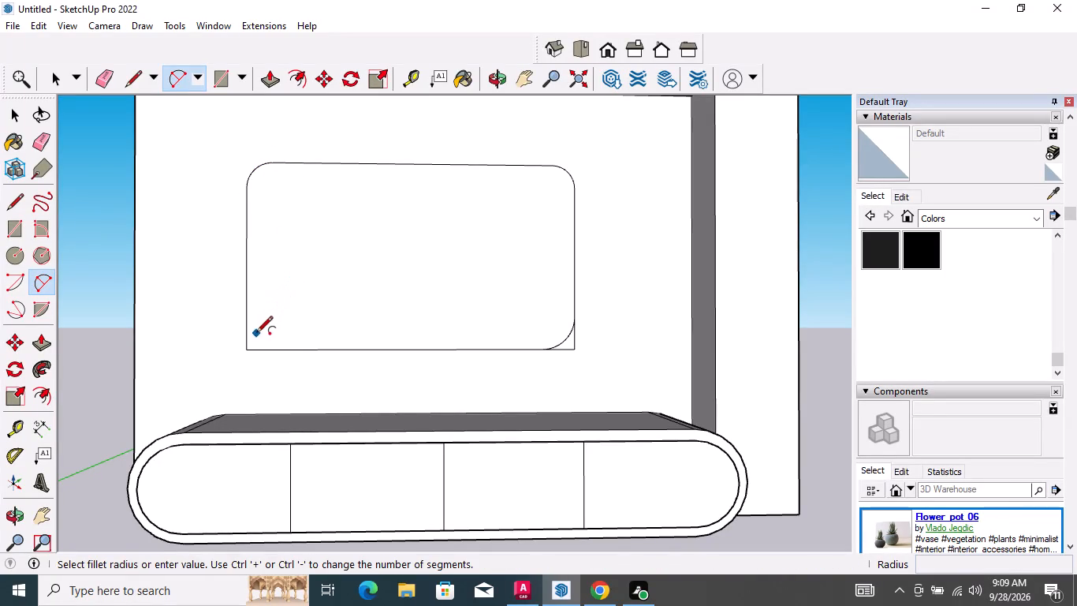
left_click(246, 324)
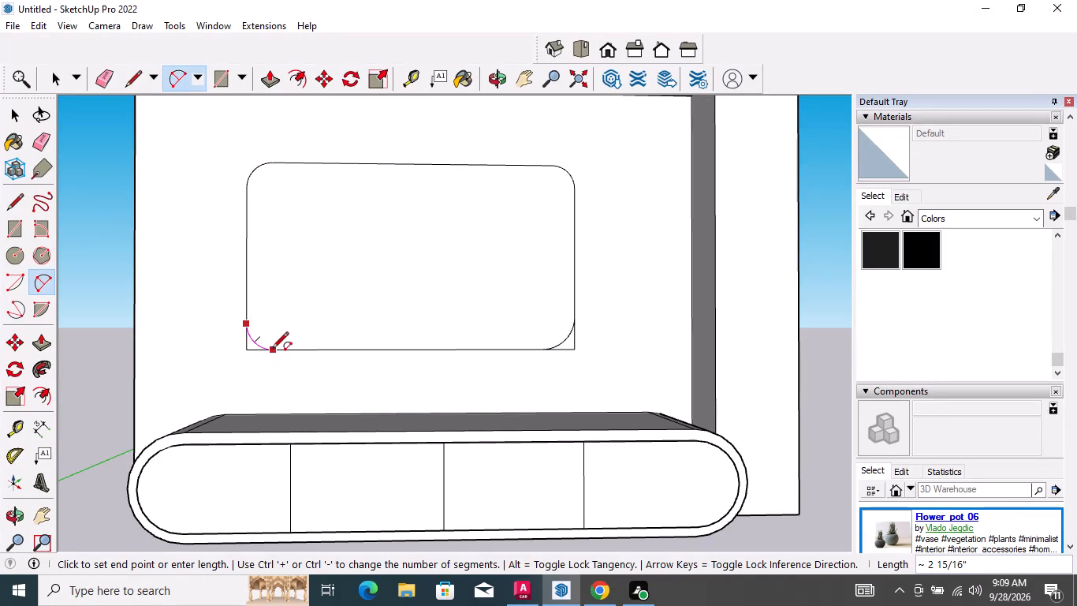
double_click(272, 351)
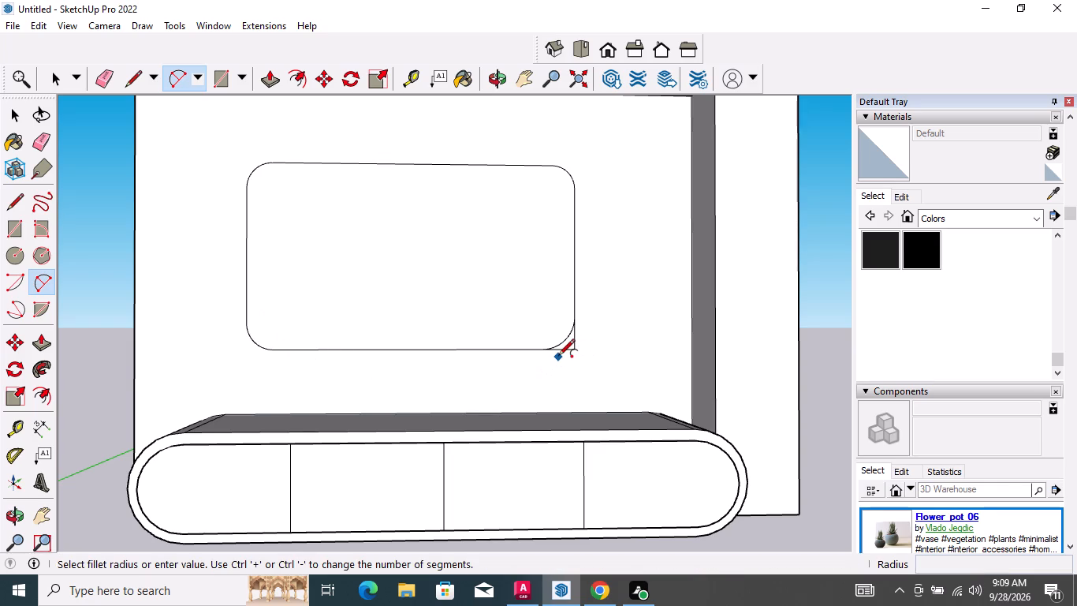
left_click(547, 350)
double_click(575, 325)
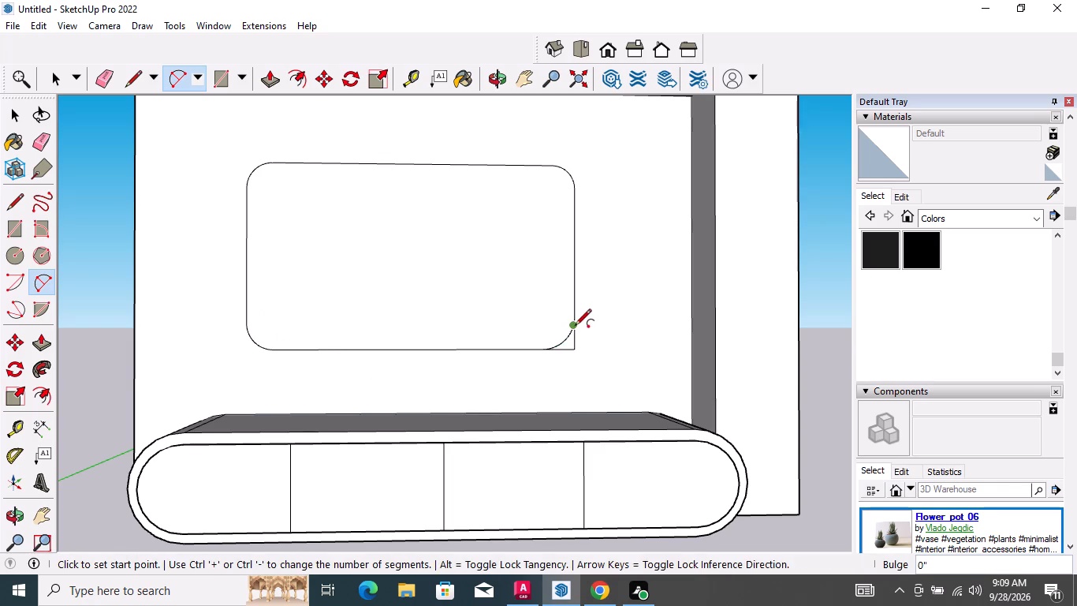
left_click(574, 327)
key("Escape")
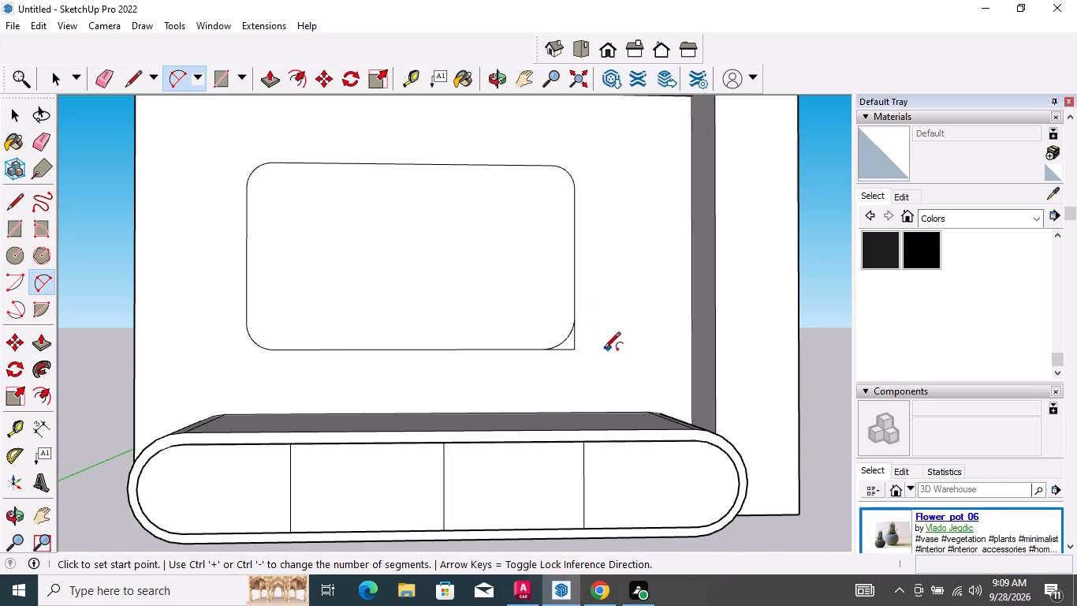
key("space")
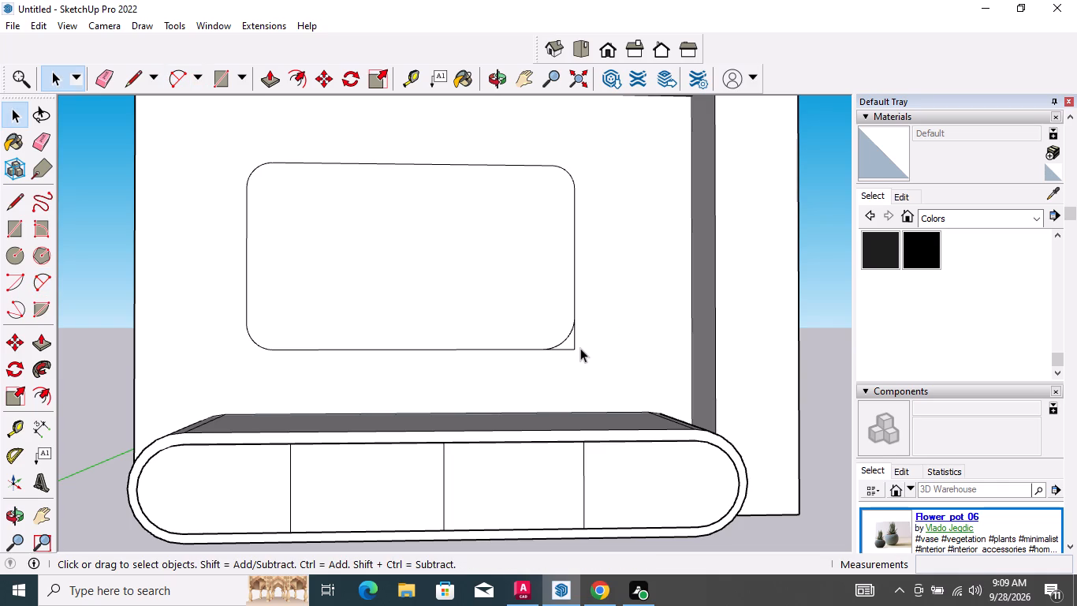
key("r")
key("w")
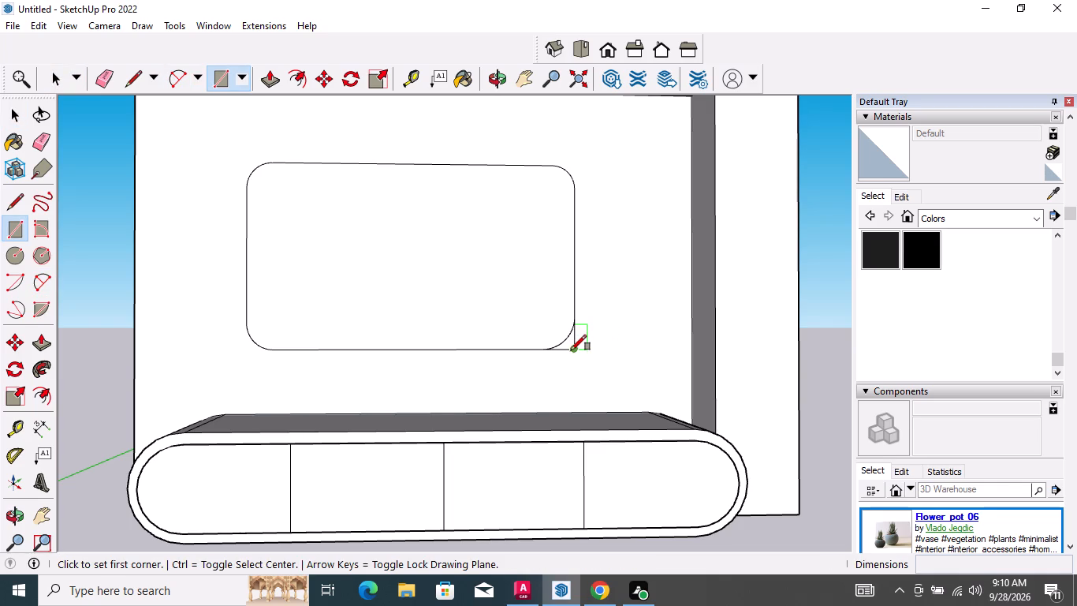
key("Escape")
Erase the two leftover straight edges outside the rectangle's rounded lower-right corner.
type("`e")
left_click(571, 350)
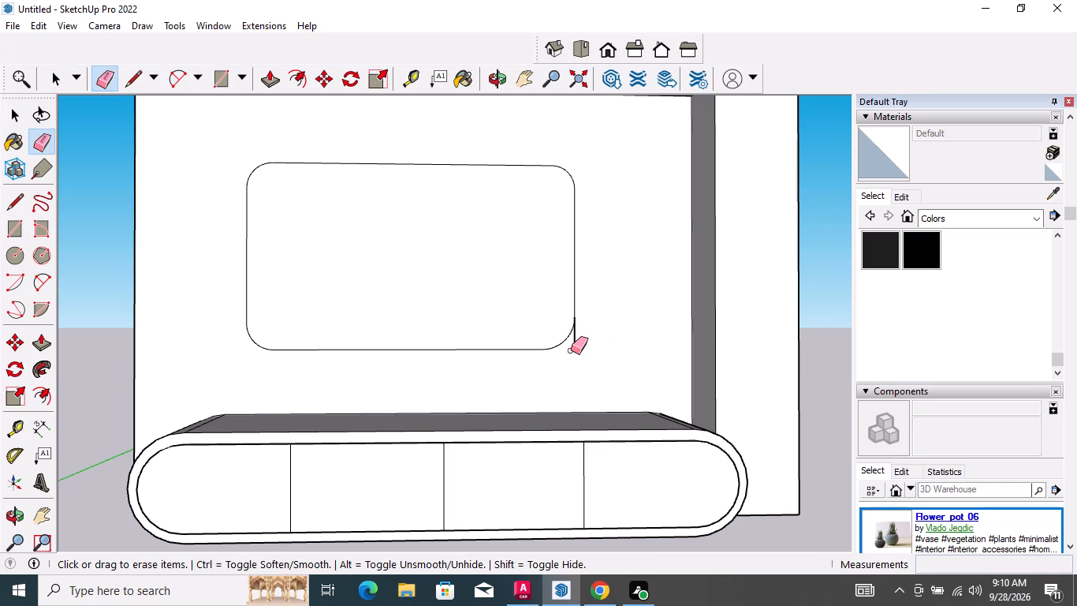
left_click(578, 342)
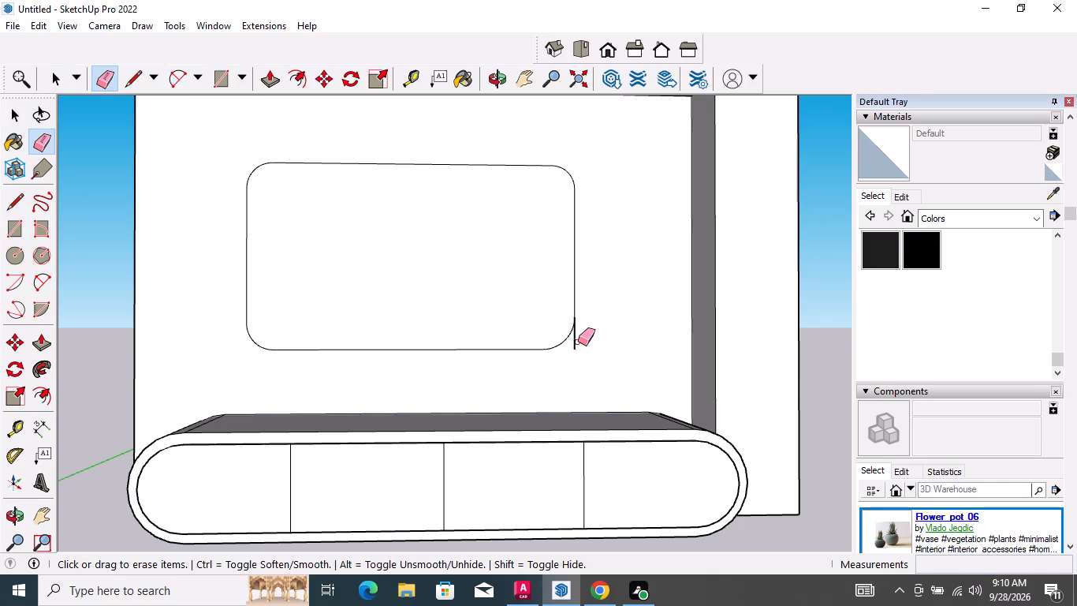
left_click(576, 339)
key("space")
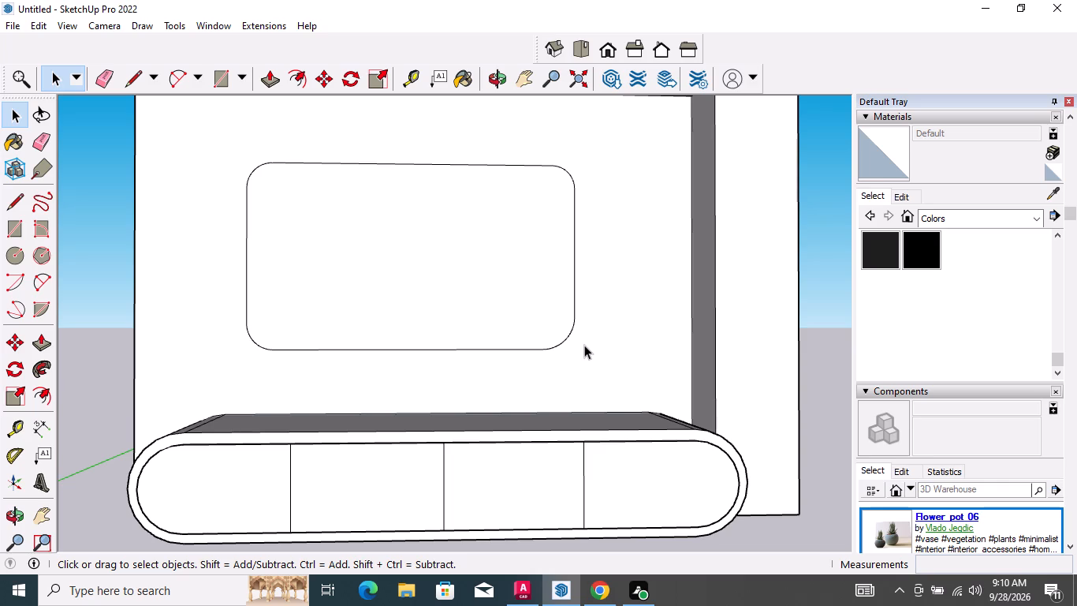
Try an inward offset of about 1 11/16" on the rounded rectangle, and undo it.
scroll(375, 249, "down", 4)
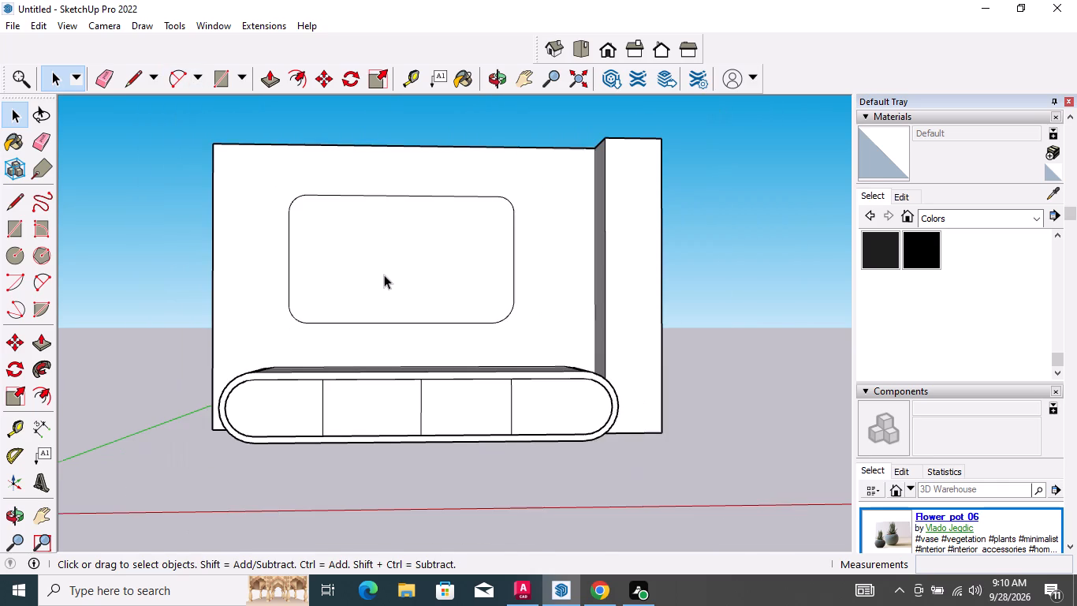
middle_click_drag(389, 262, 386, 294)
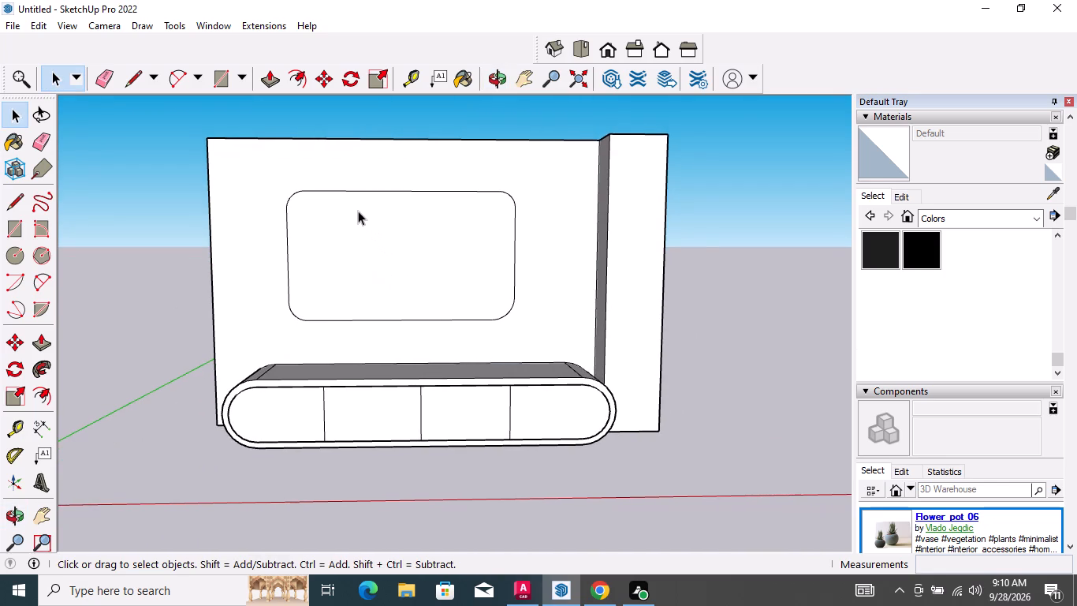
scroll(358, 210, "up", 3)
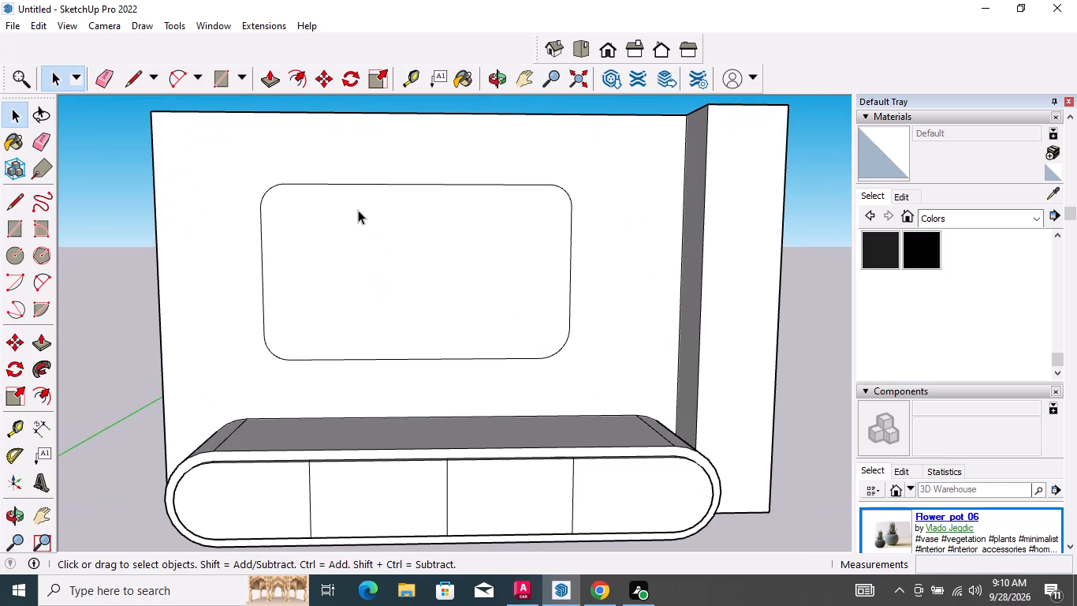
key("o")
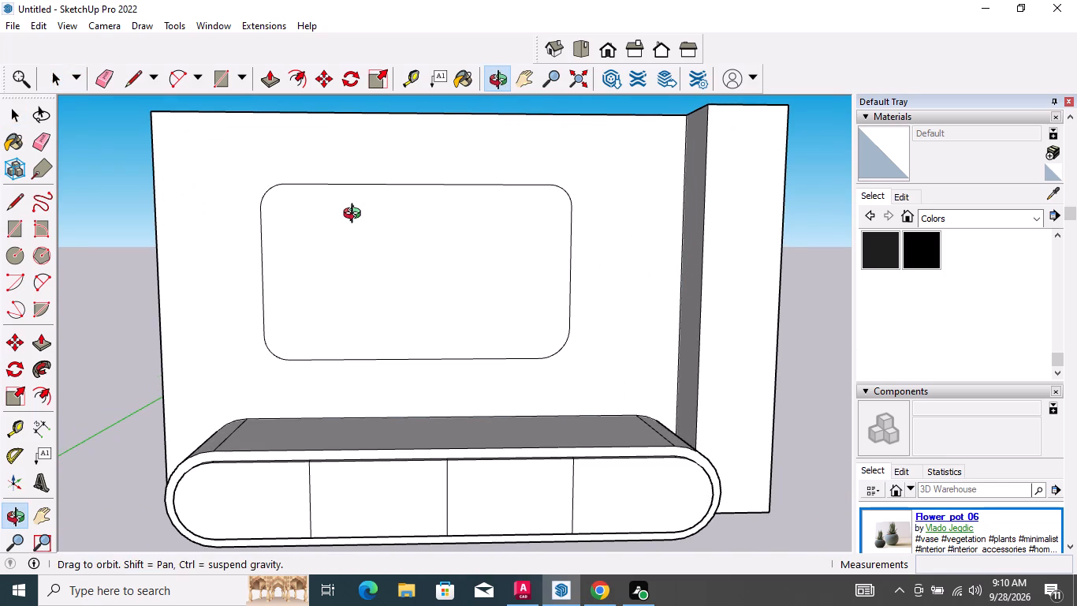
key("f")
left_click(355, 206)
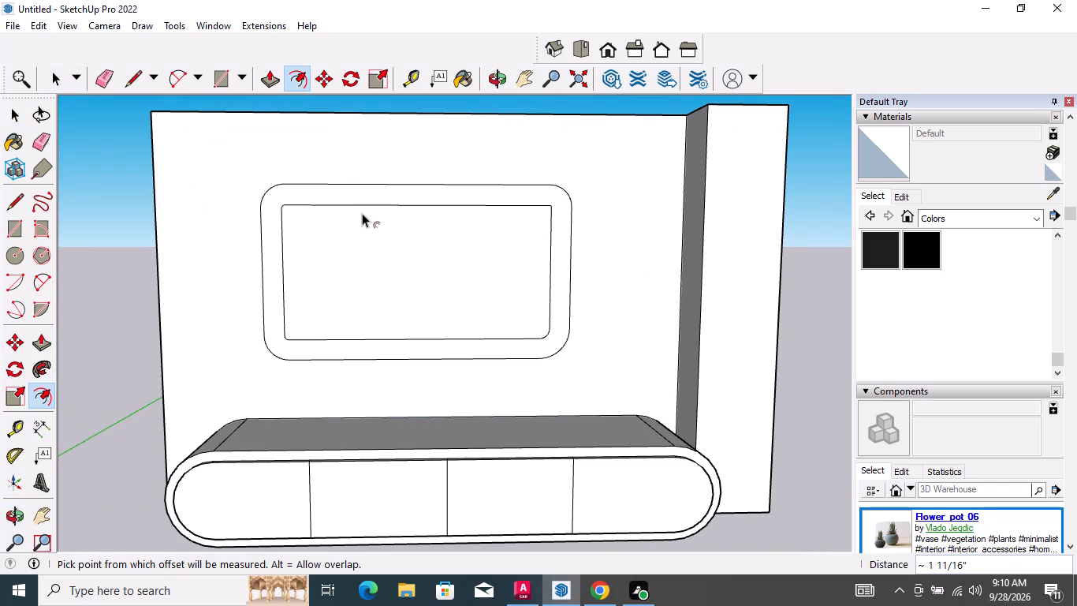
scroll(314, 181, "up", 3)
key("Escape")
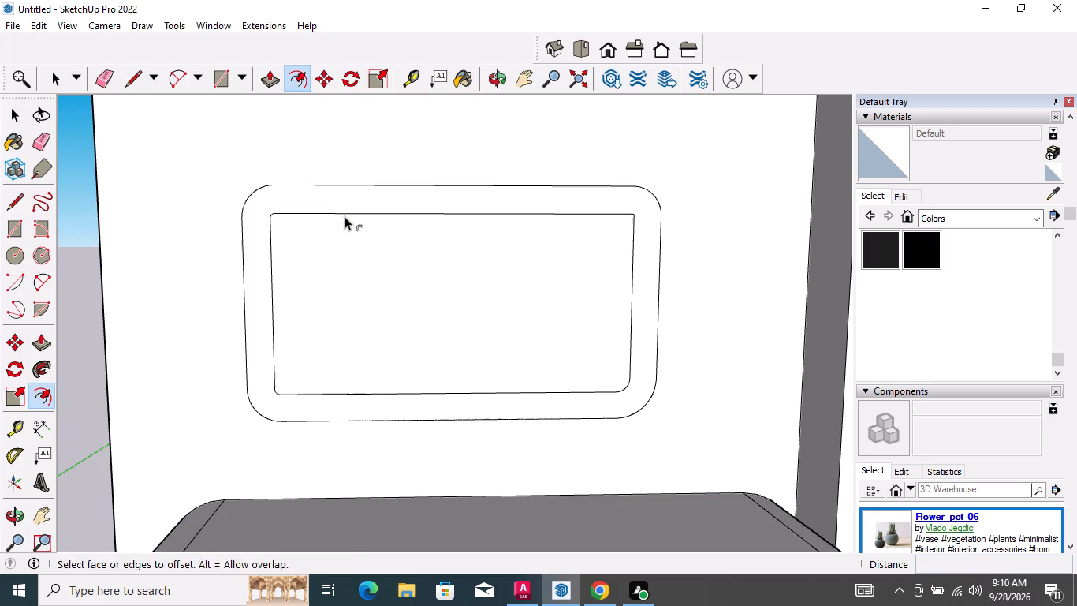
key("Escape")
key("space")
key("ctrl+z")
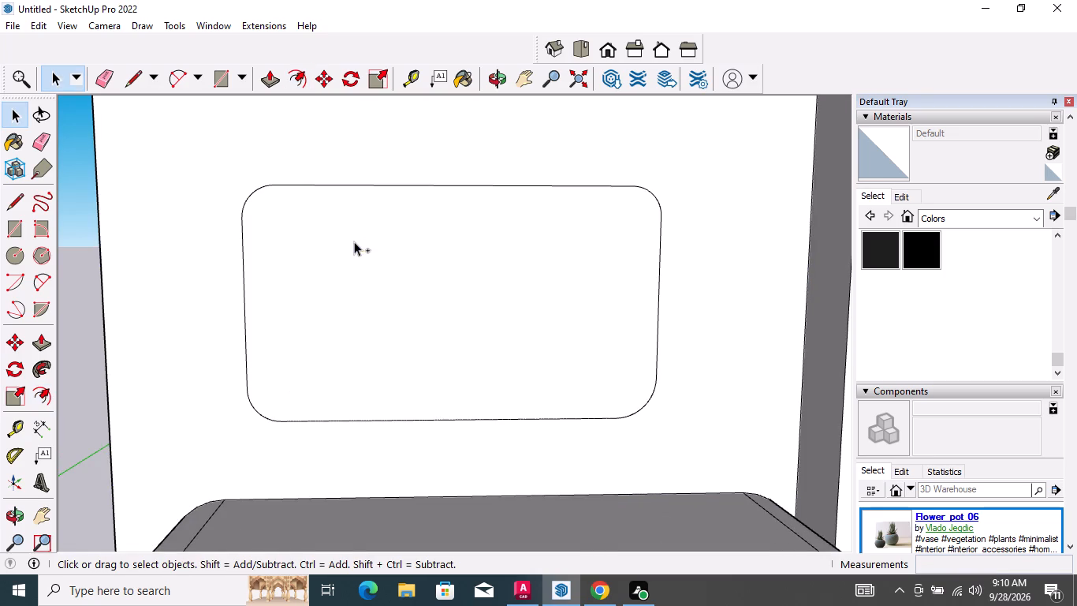
Offset the rounded rectangle's outline inward about 3/16" to form a thin border.
scroll(356, 249, "down", 3)
key("space")
key("space")
type("of")
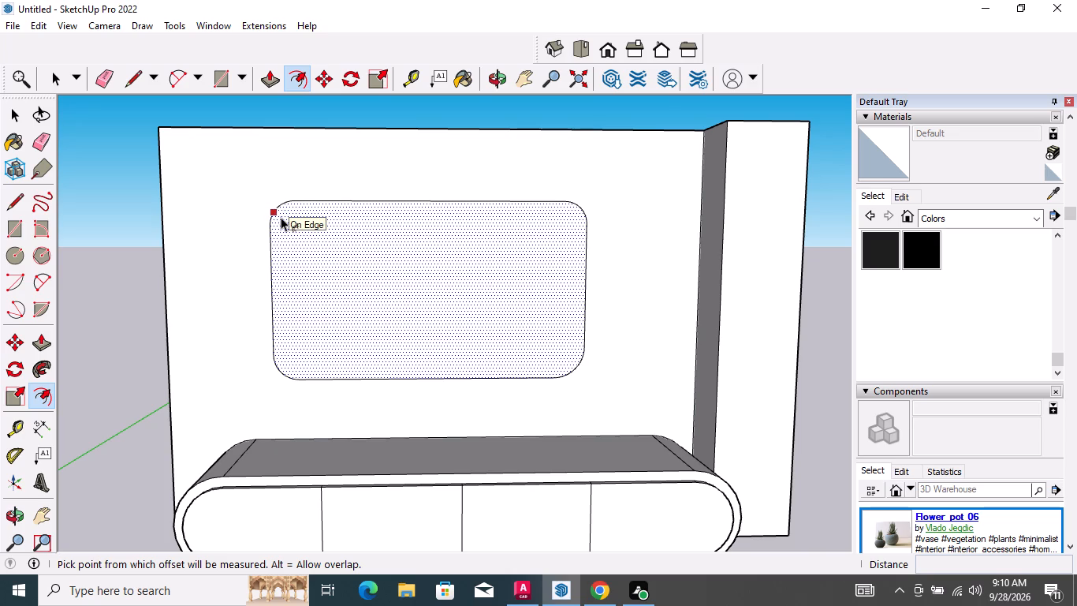
scroll(278, 215, "up", 2)
left_click(278, 215)
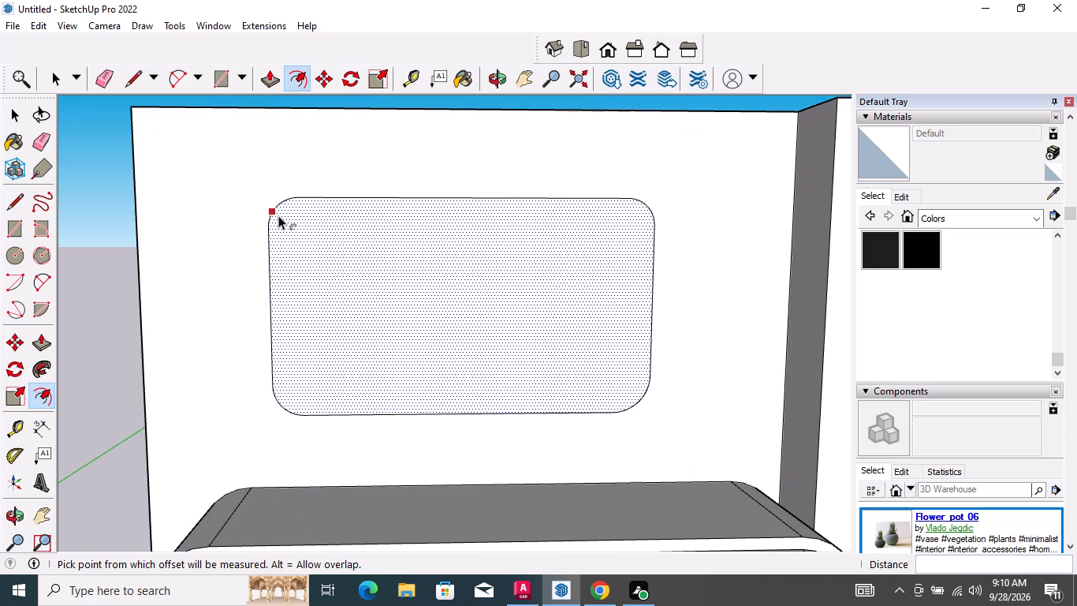
scroll(285, 215, "up", 5)
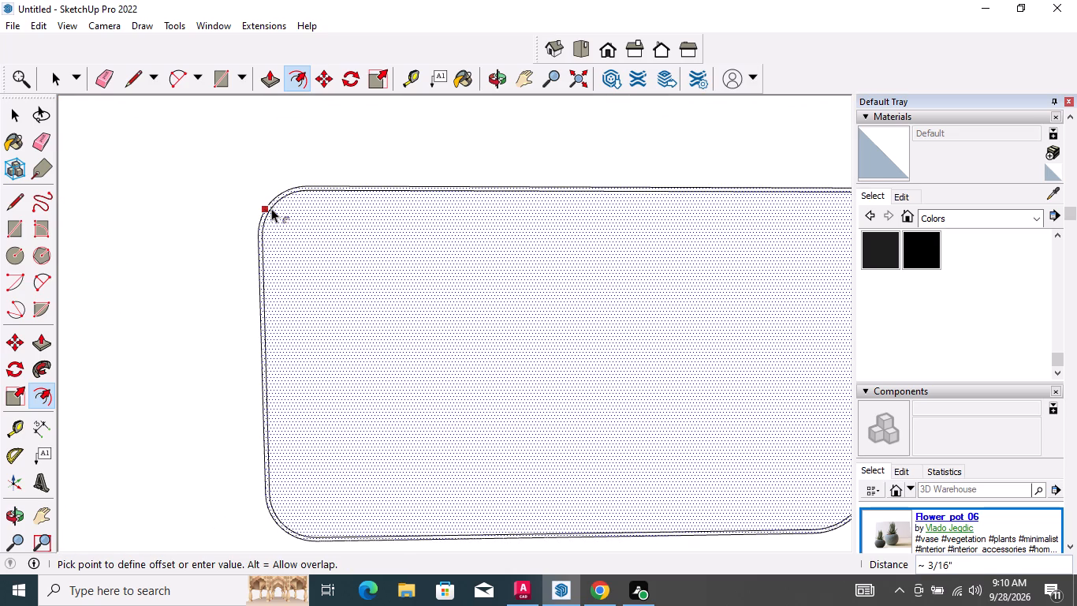
left_click(274, 210)
key("space")
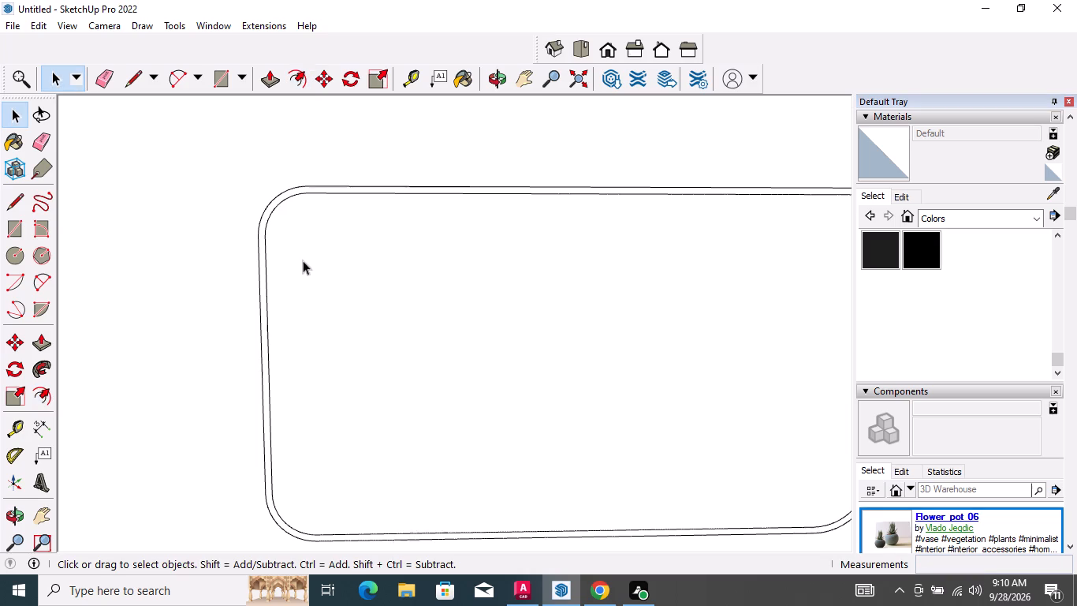
Push the face inside the thin border back into the upright panel with Push/Pull to form a shallow recess.
scroll(318, 290, "down", 3)
key("o")
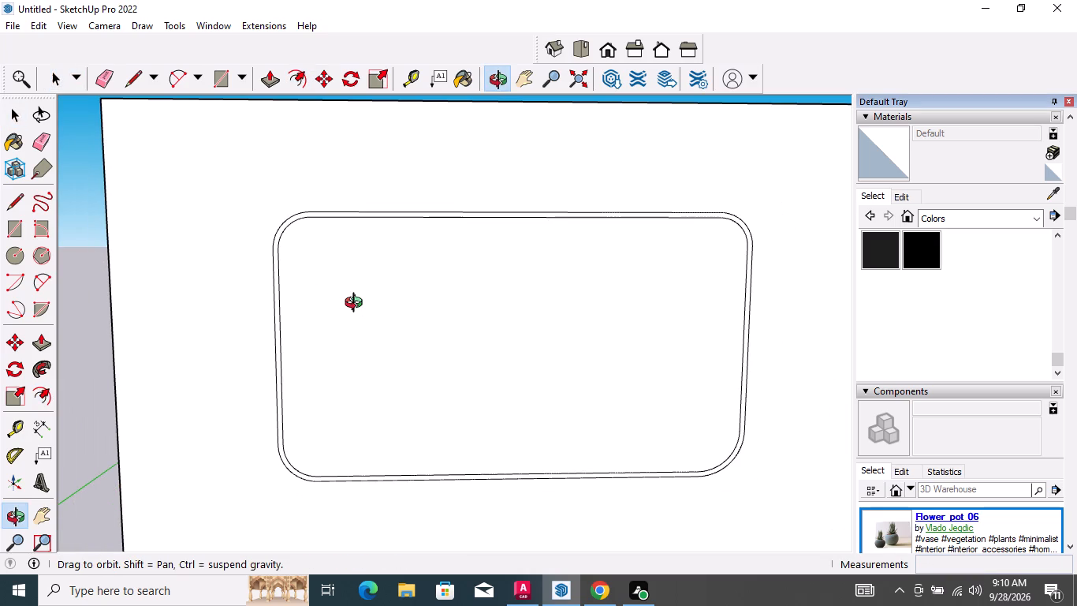
key("Escape")
key("p")
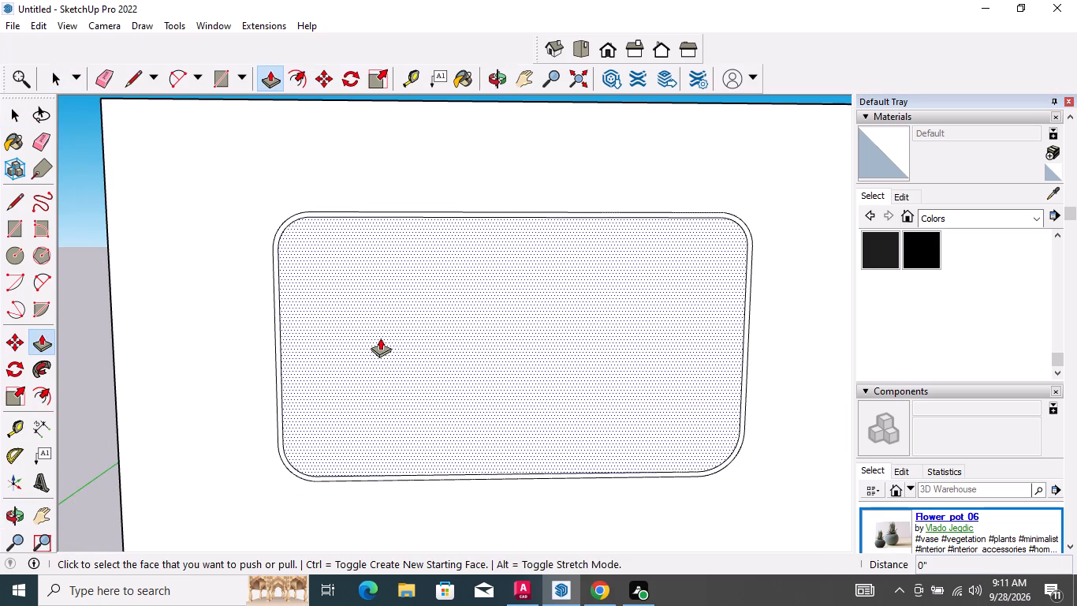
left_click(381, 338)
scroll(381, 332, "up", 2)
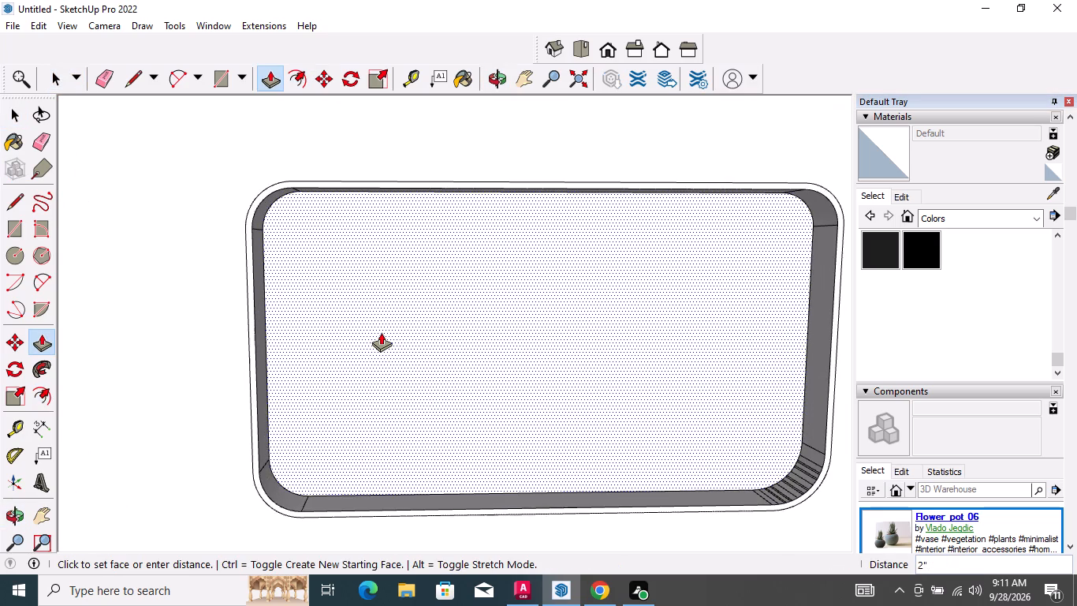
scroll(381, 333, "down", 1)
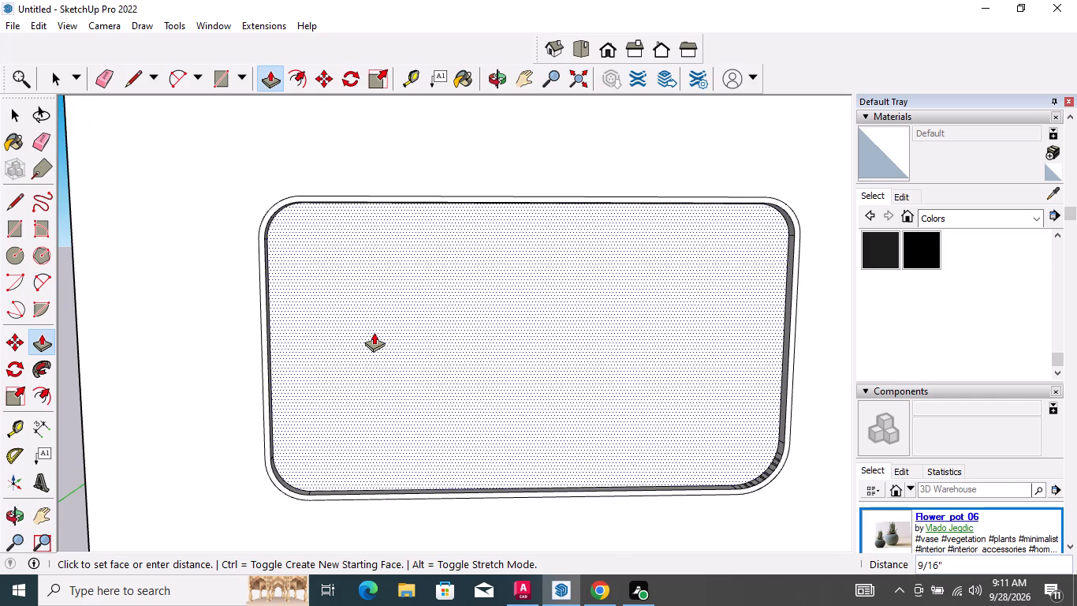
left_click(375, 331)
key("space")
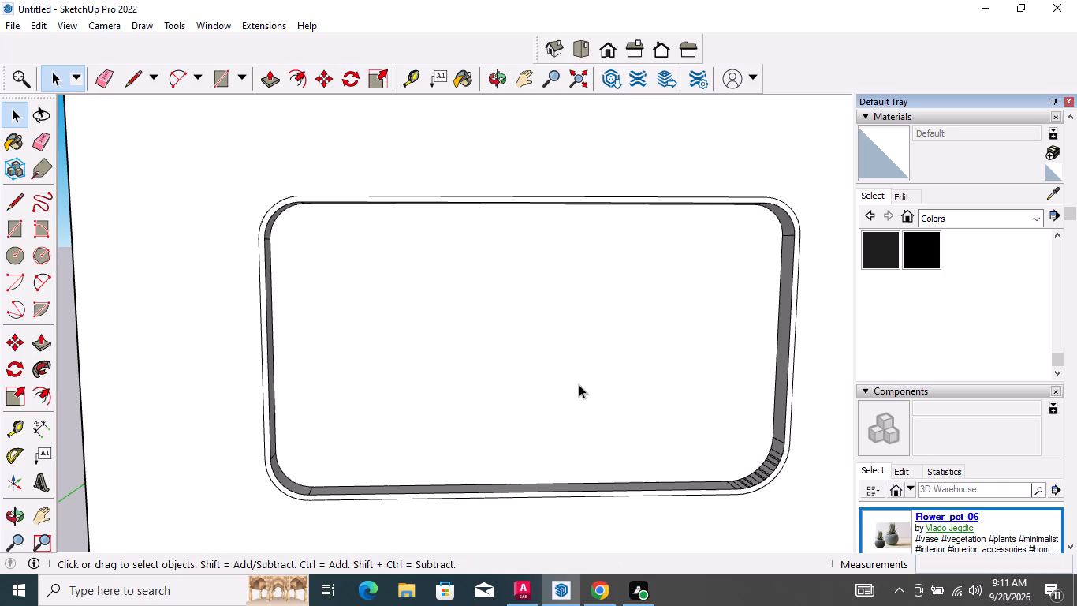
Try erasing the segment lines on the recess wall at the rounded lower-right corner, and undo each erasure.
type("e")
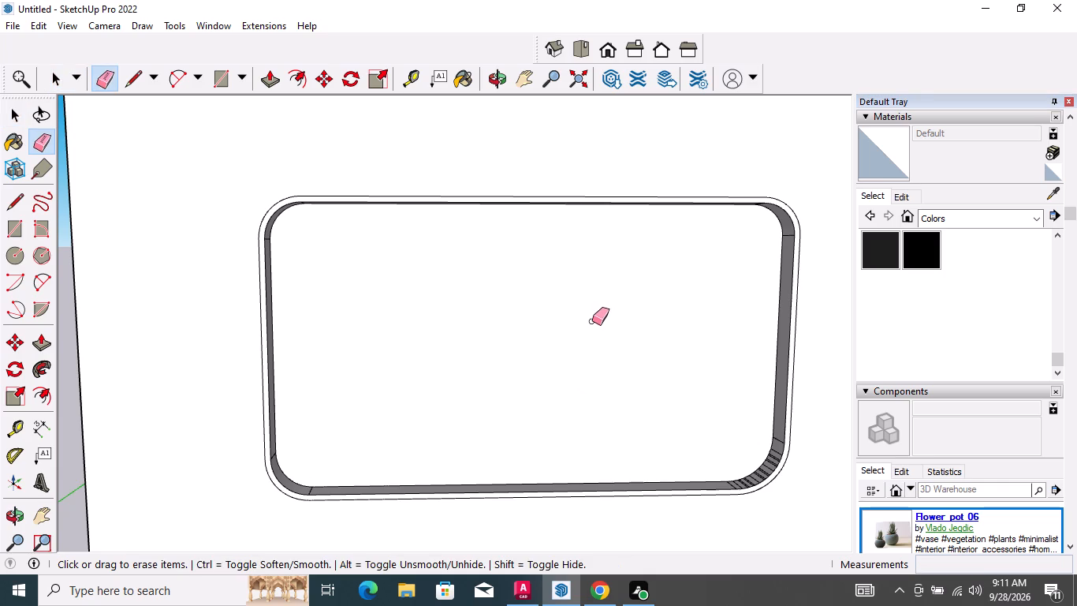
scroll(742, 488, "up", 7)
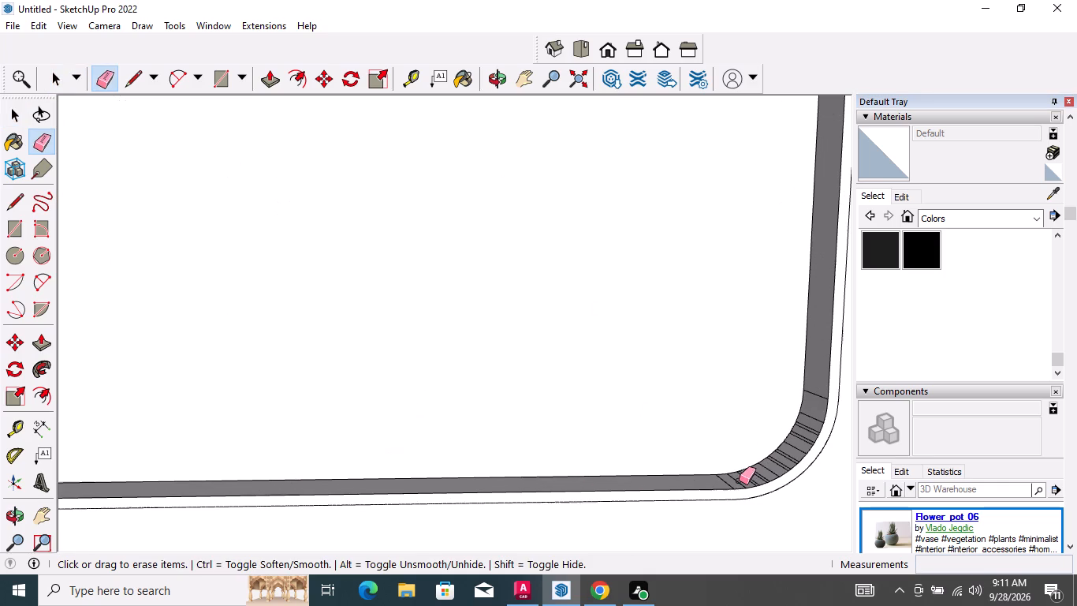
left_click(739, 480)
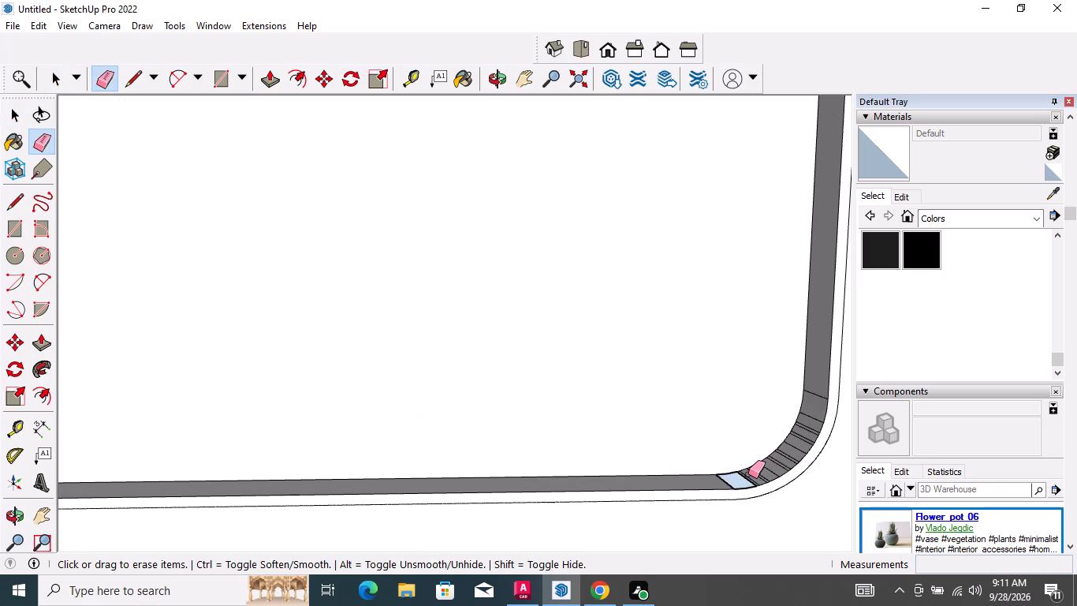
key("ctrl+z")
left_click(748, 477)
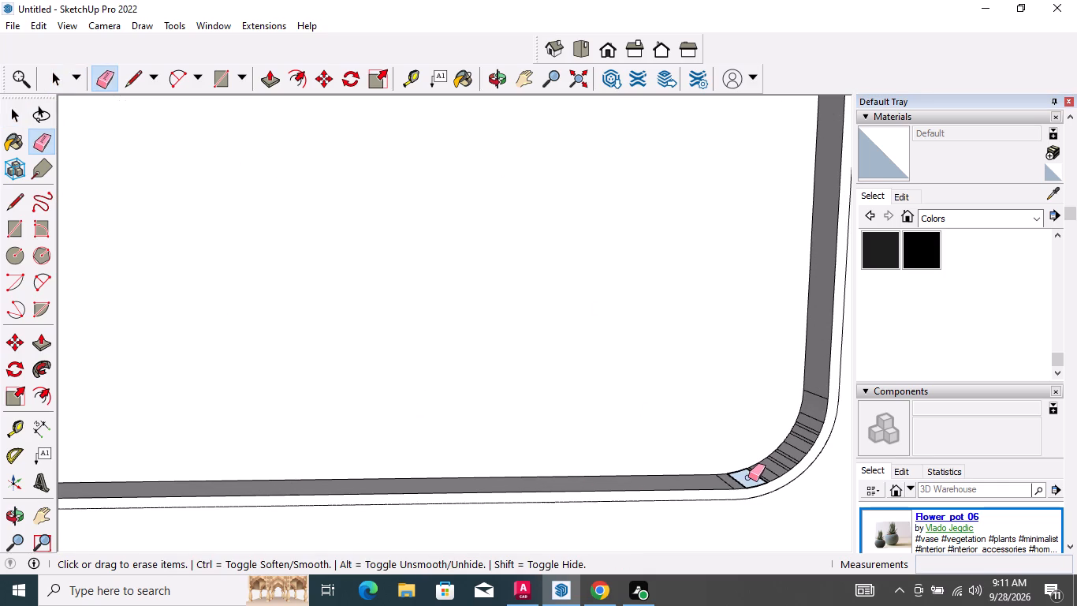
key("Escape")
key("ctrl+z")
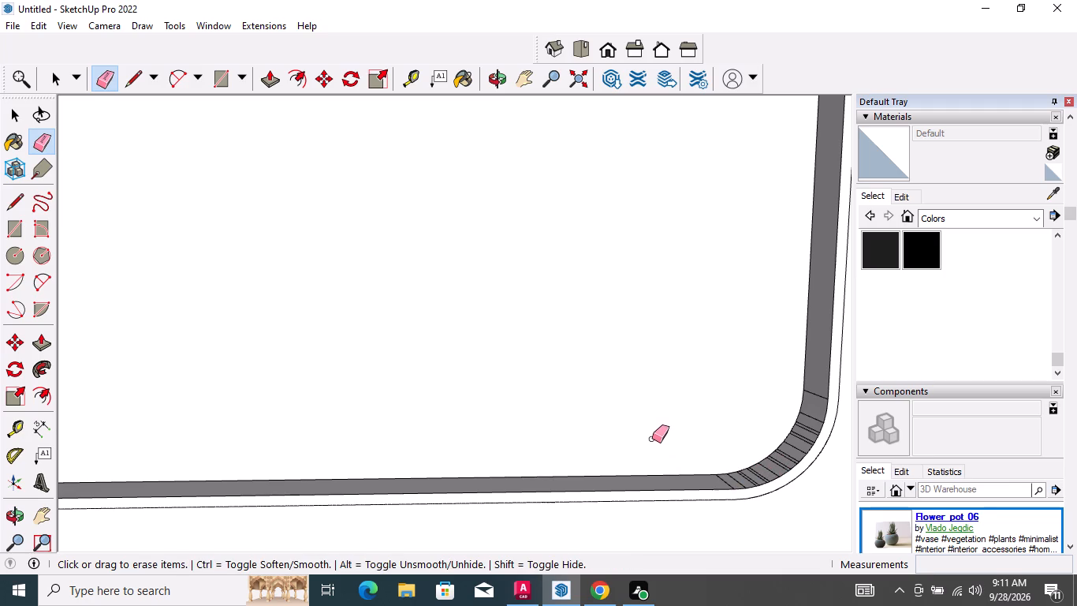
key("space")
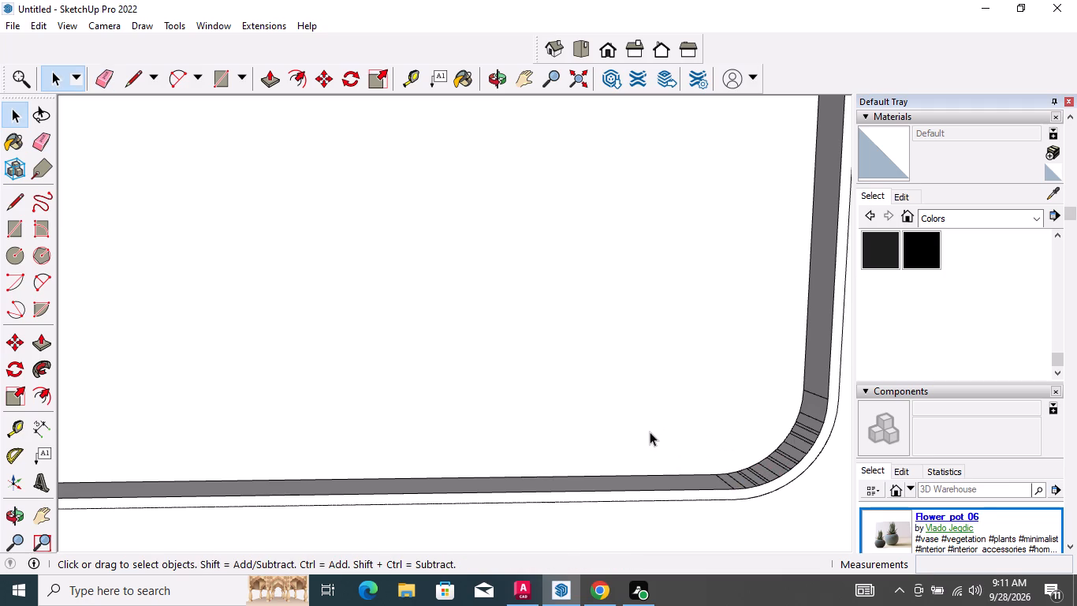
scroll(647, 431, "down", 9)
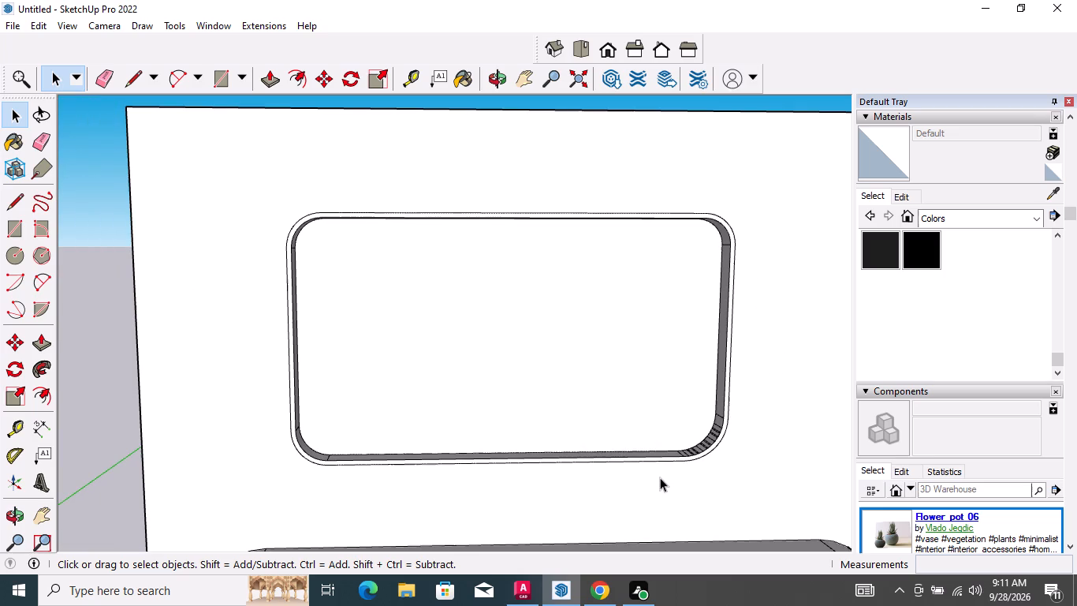
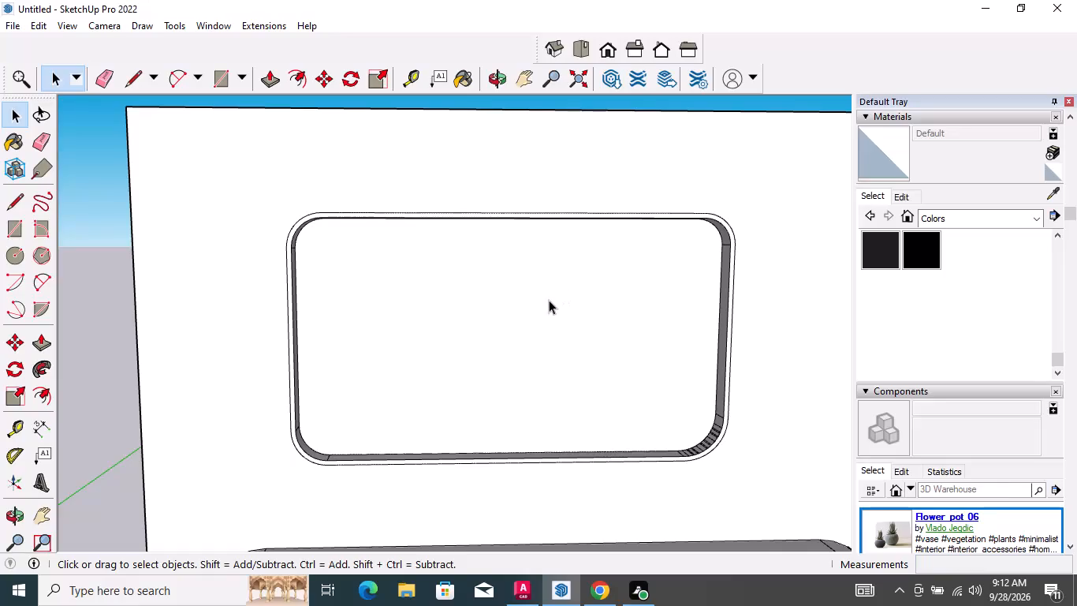
Undo the recess, the thin border and the lower corner cleanup until the rounded rectangle's lower-left corner is square again.
key("space")
scroll(470, 295, "down", 4)
middle_click_drag(534, 331, 390, 358)
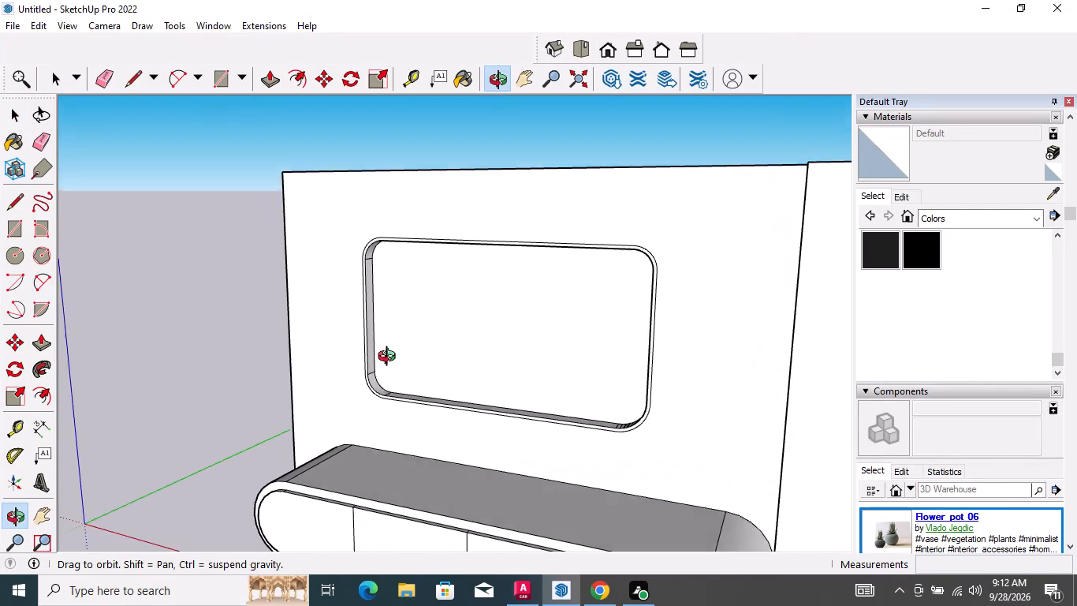
middle_click_drag(390, 358, 595, 371)
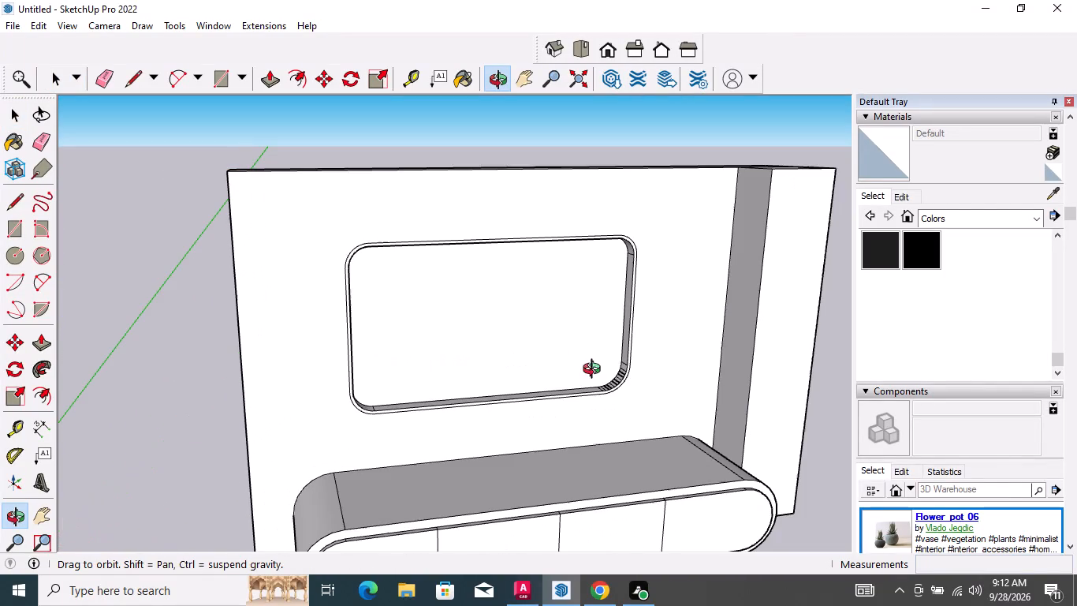
middle_click_drag(595, 371, 596, 371)
key("ctrl+z")
key("ctrl+z")
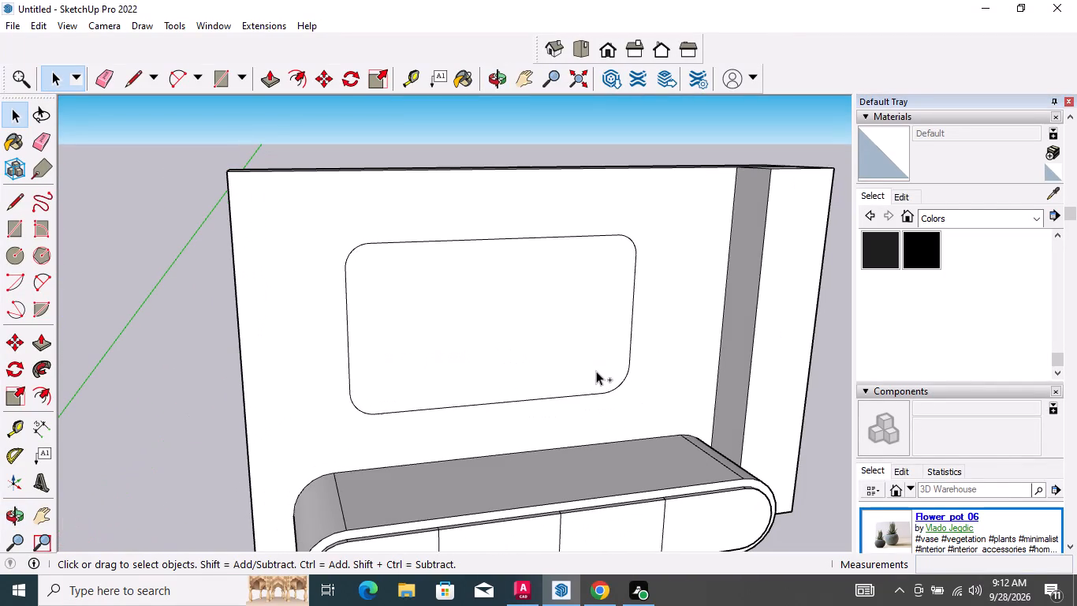
key("ctrl+z")
key("ctrl+z")
key("ctrl+z")
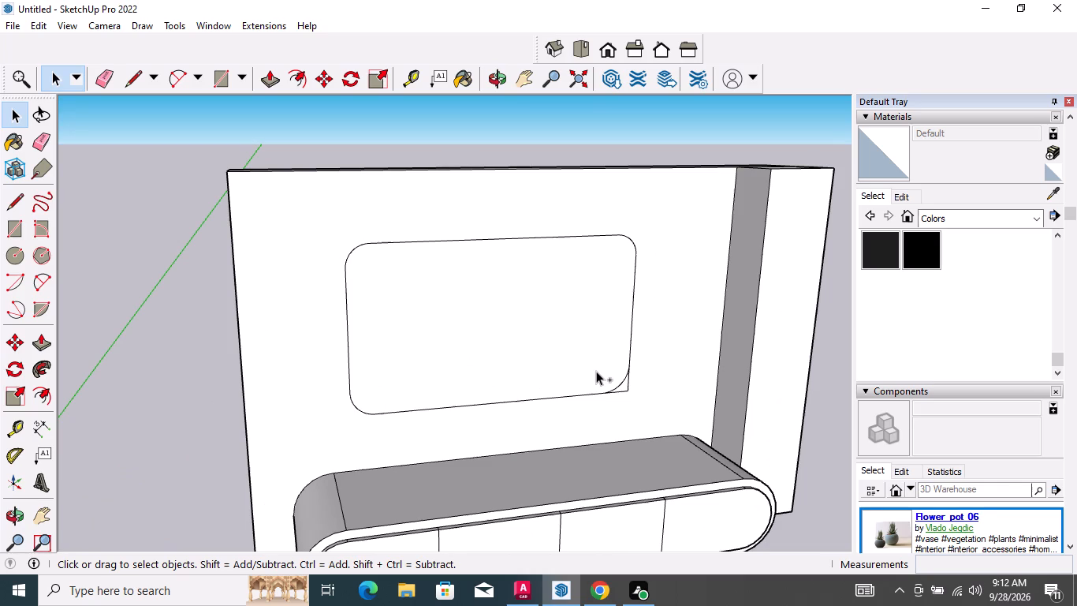
key("ctrl+z")
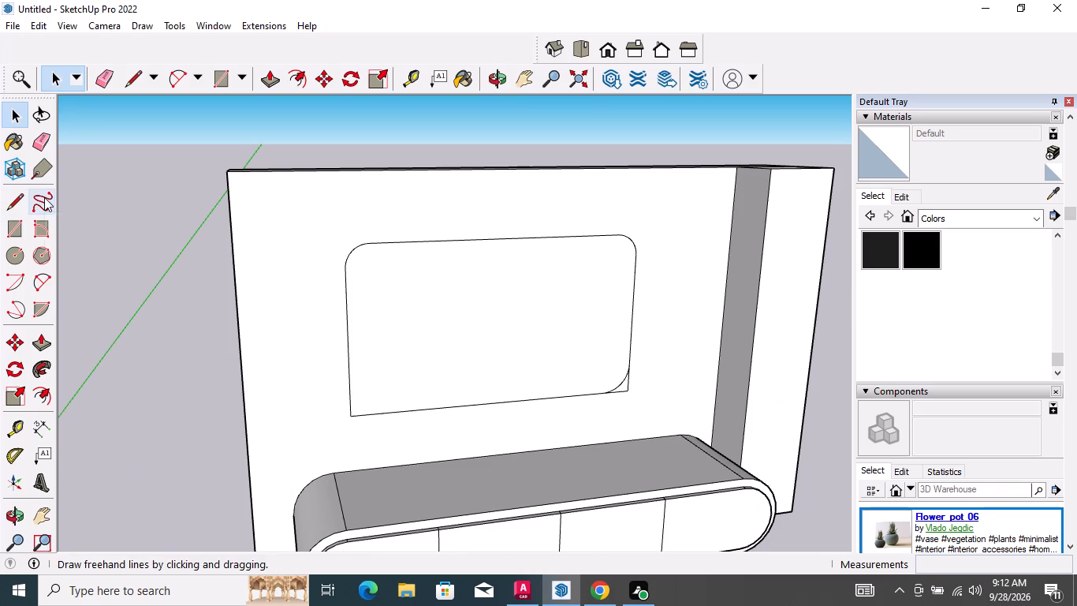
Round the rectangle's lower-left corner with a 2 Point Arc about 2 3/8" long, trimming off the square corner.
type("ar")
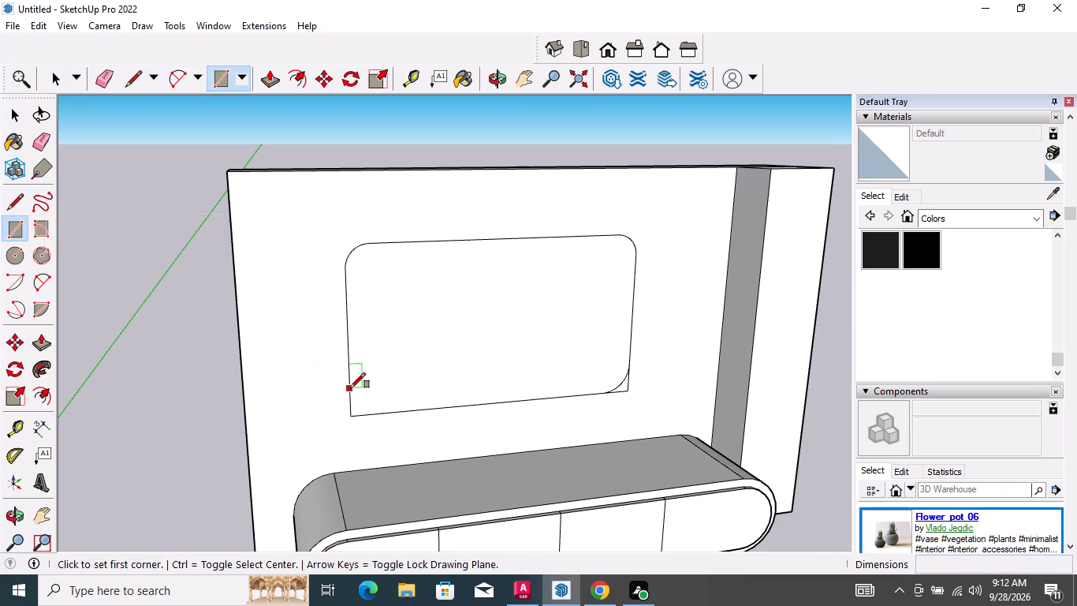
scroll(369, 464, "up", 3)
middle_click_drag(370, 456, 343, 452)
key("Escape")
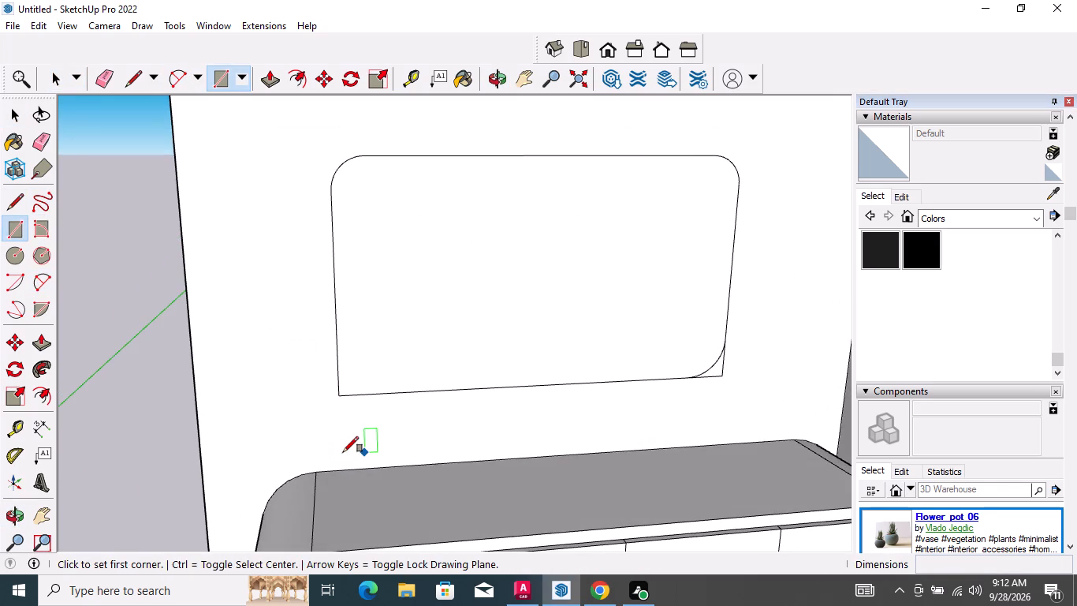
key("a")
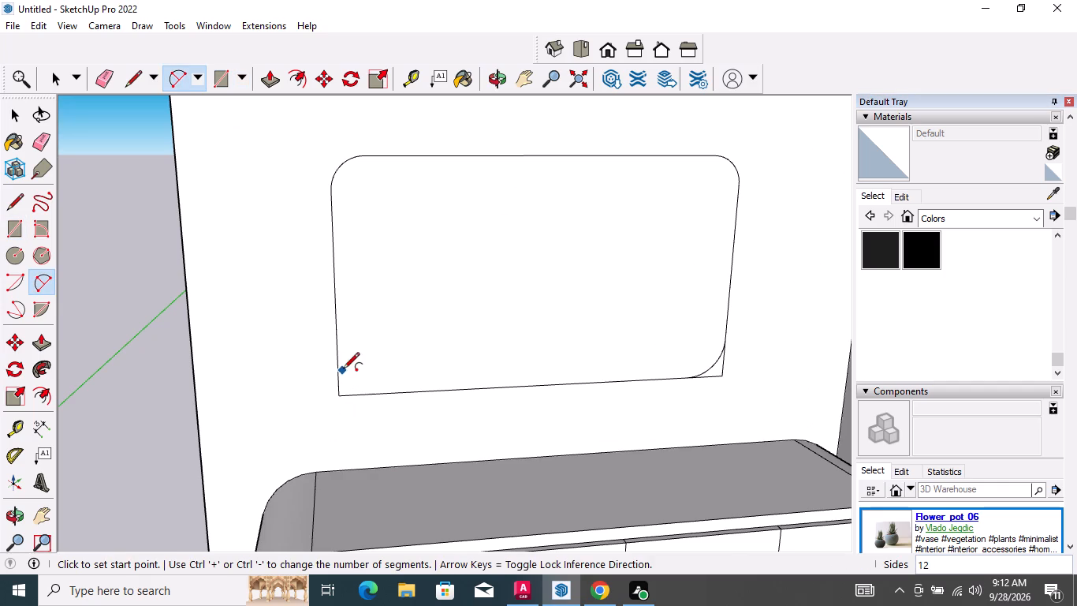
left_click(337, 370)
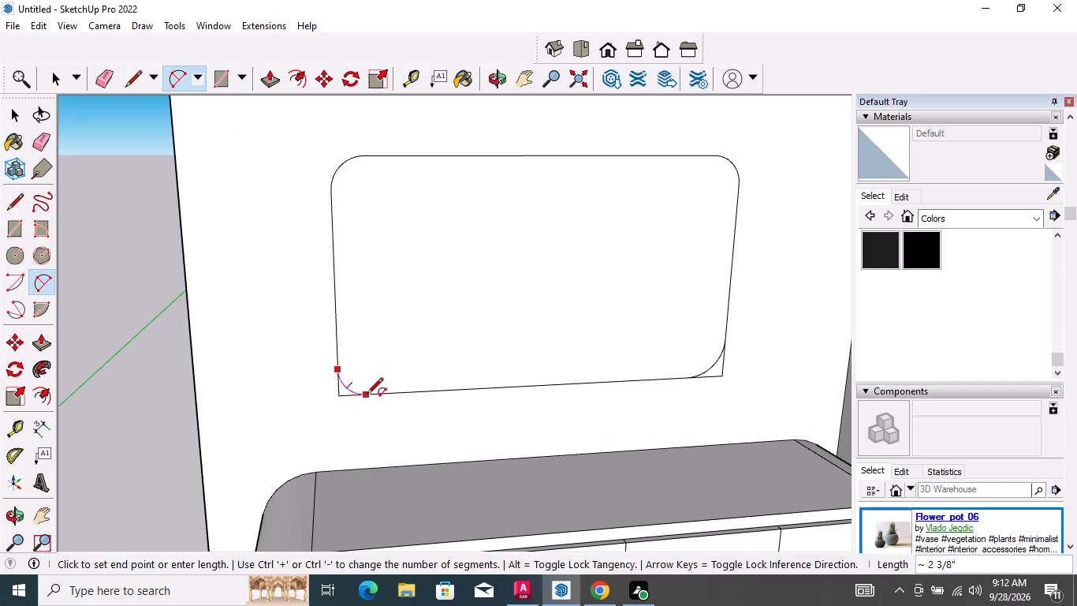
double_click(367, 396)
key("space")
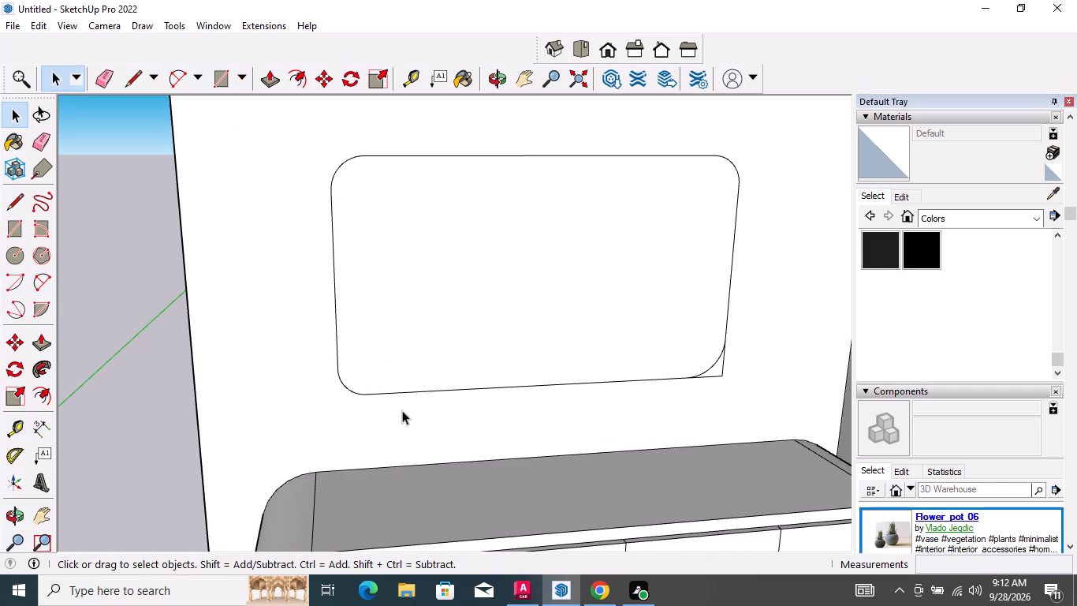
Erase the two leftover straight edges outside the arc at the rectangle's lower-right corner.
key("r")
key("Escape")
key("e")
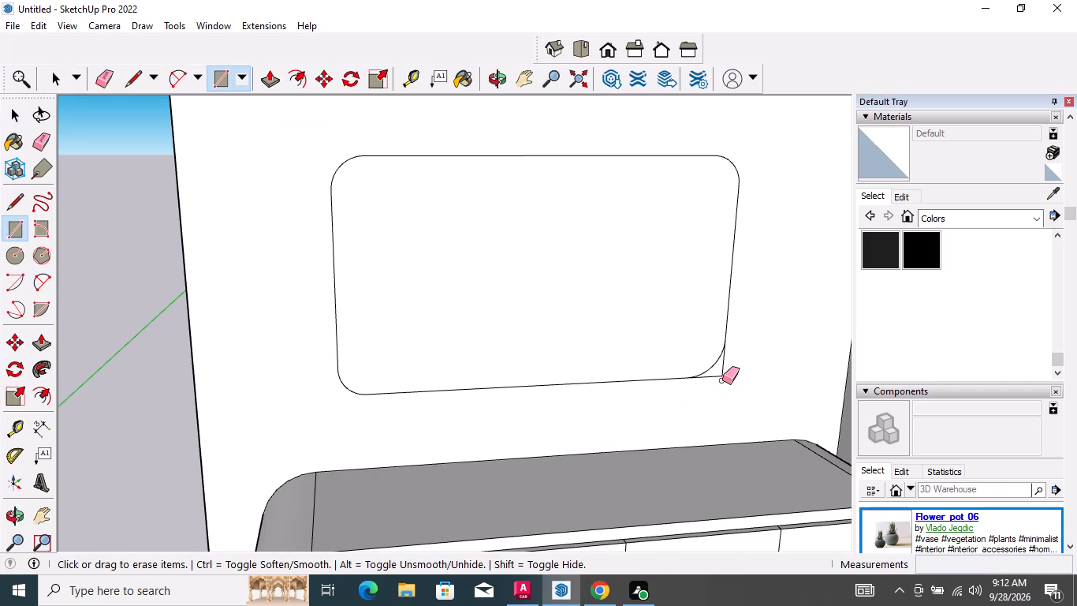
left_click(714, 376)
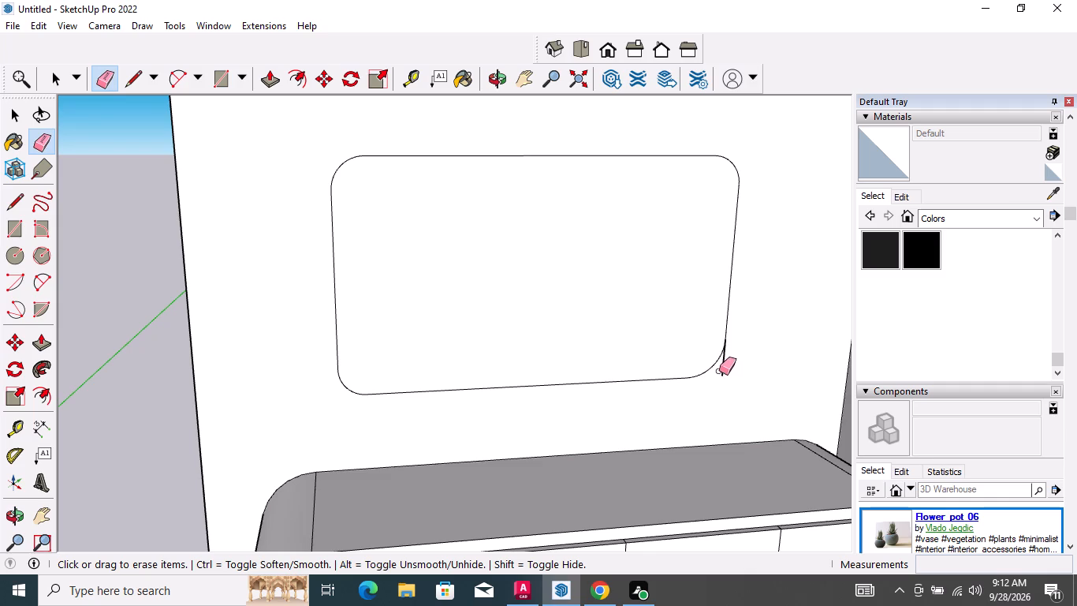
left_click(725, 361)
key("space")
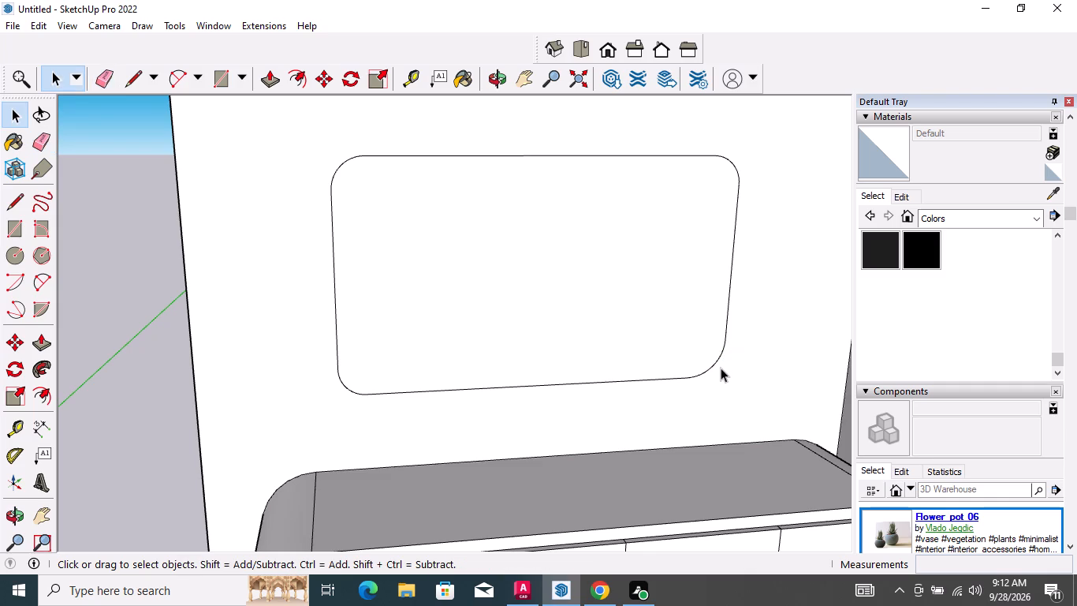
Offset the rounded rectangle's outline inward about 3/8" to form a border.
type("of")
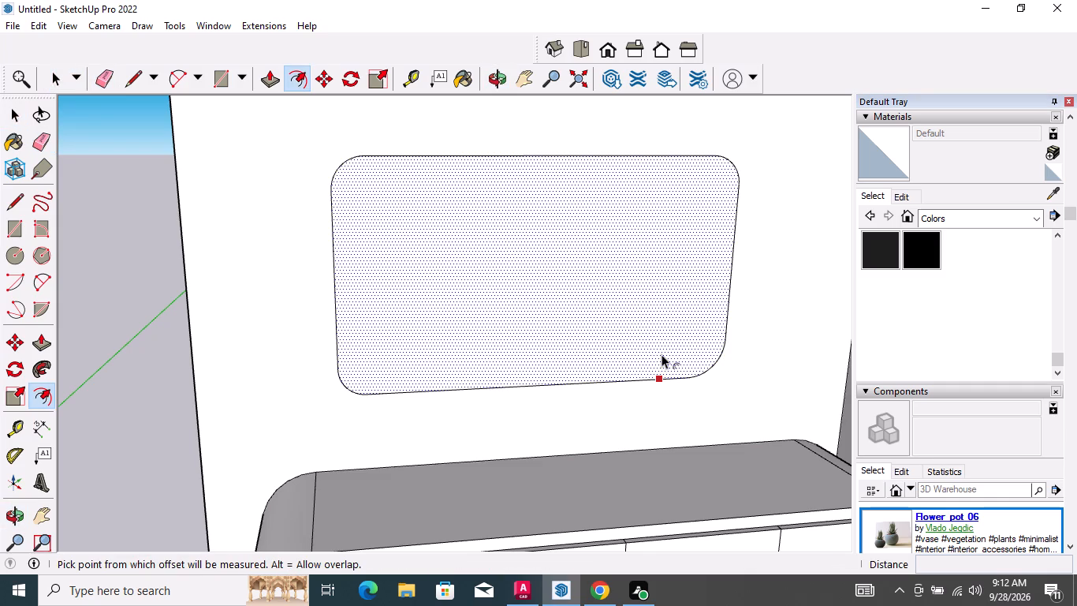
left_click(661, 354)
scroll(660, 345, "up", 3)
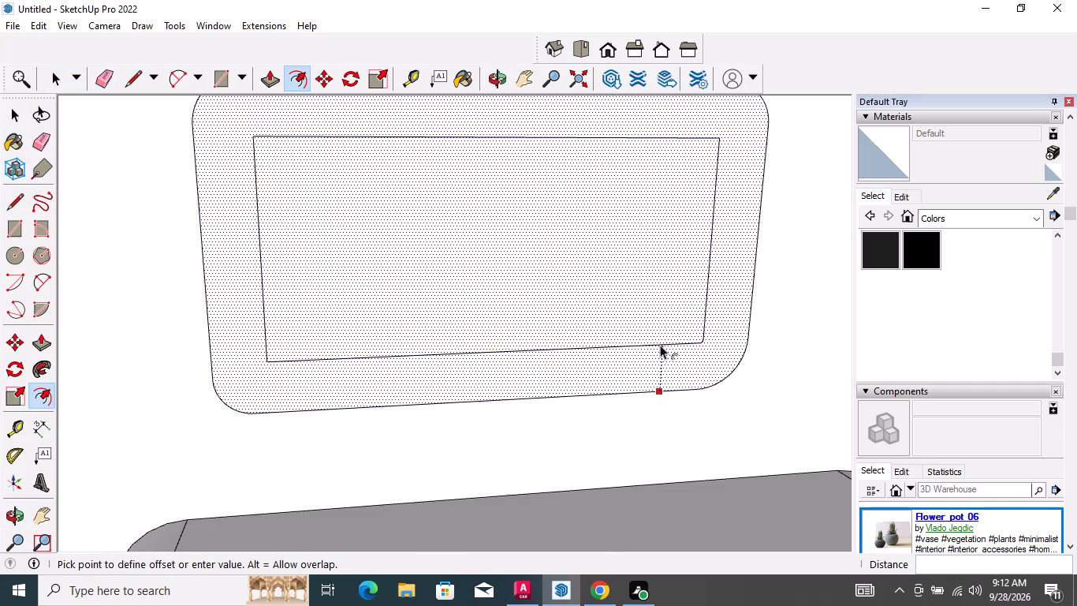
scroll(685, 372, "up", 3)
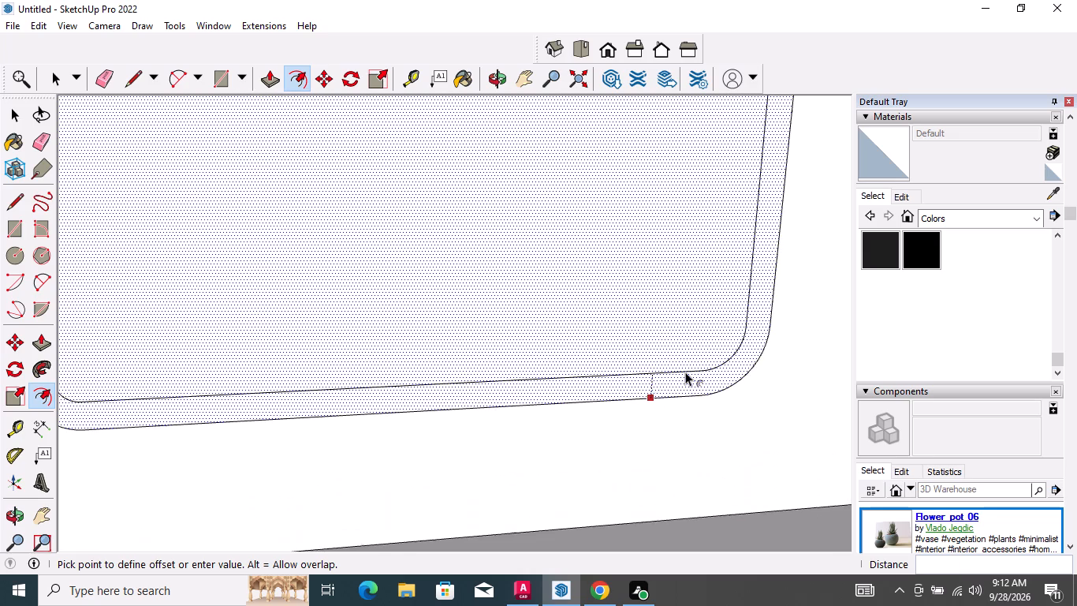
scroll(685, 372, "up", 3)
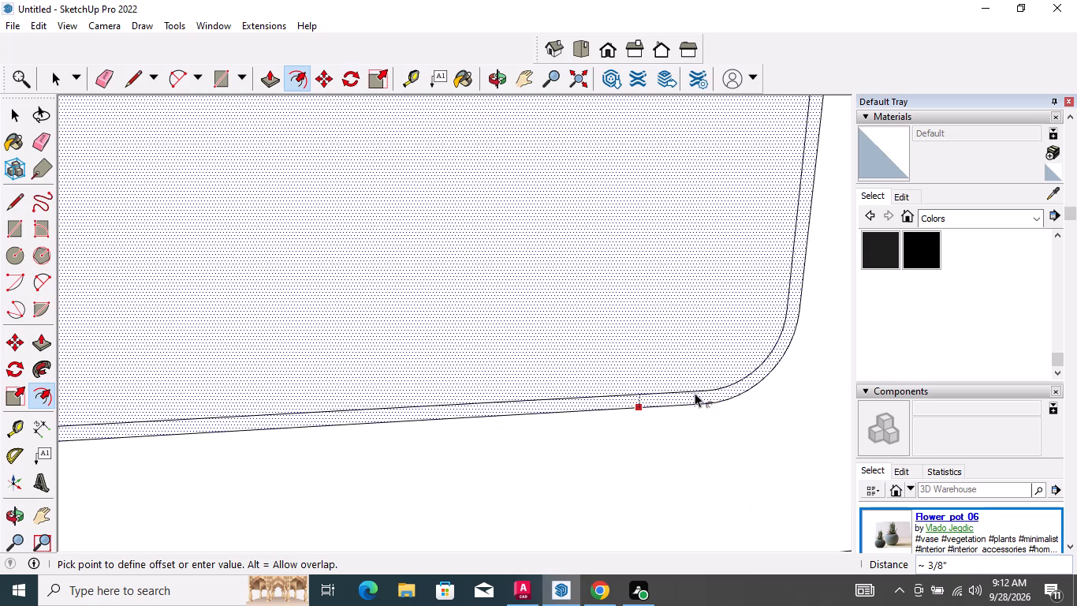
left_click(695, 393)
key("space")
scroll(604, 416, "down", 15)
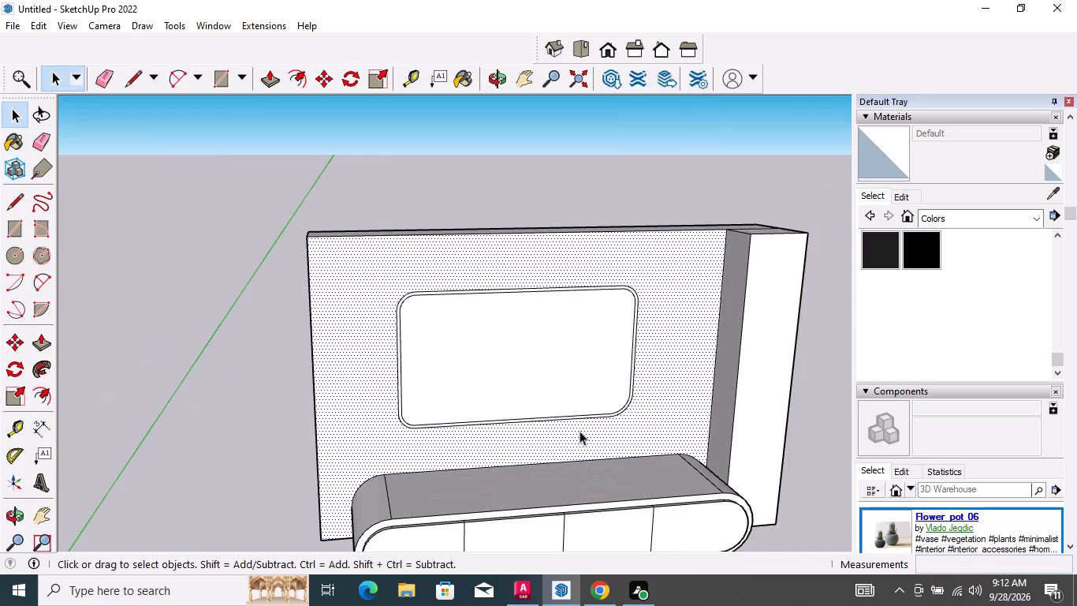
middle_click_drag(594, 447, 544, 421)
left_click(594, 194)
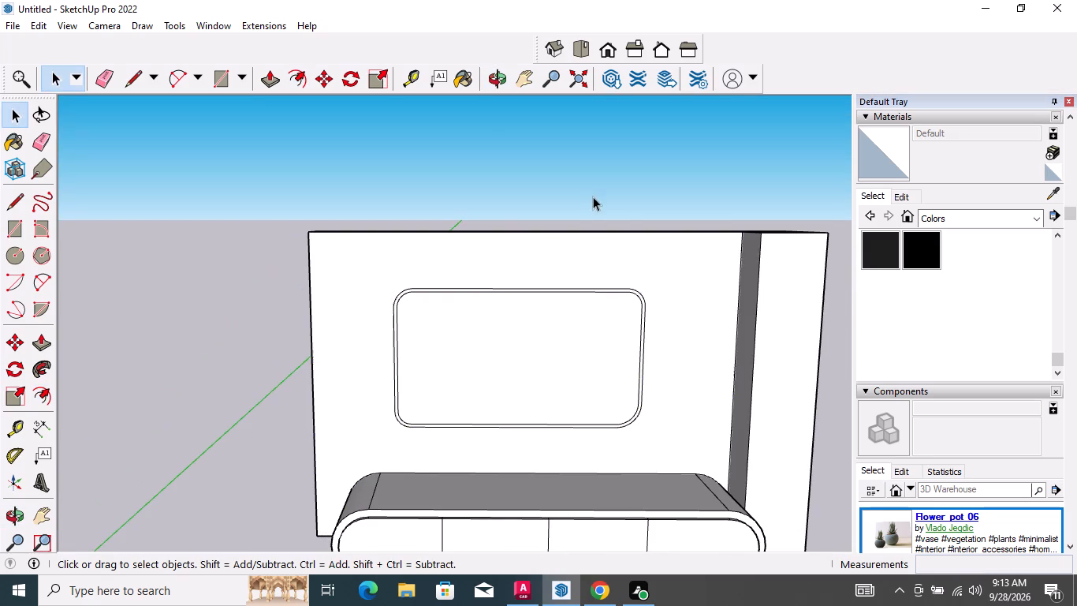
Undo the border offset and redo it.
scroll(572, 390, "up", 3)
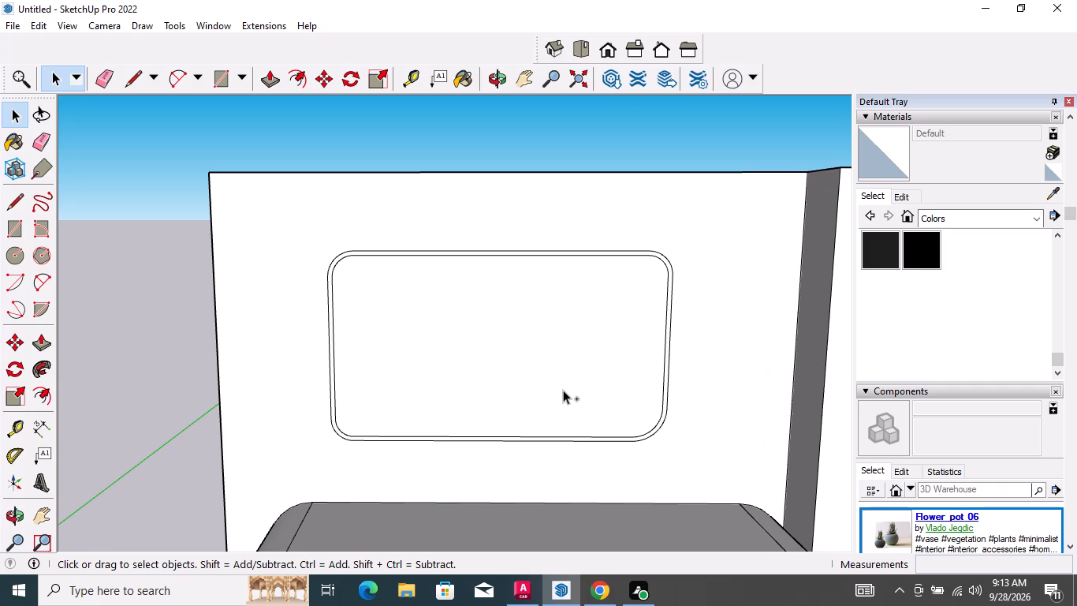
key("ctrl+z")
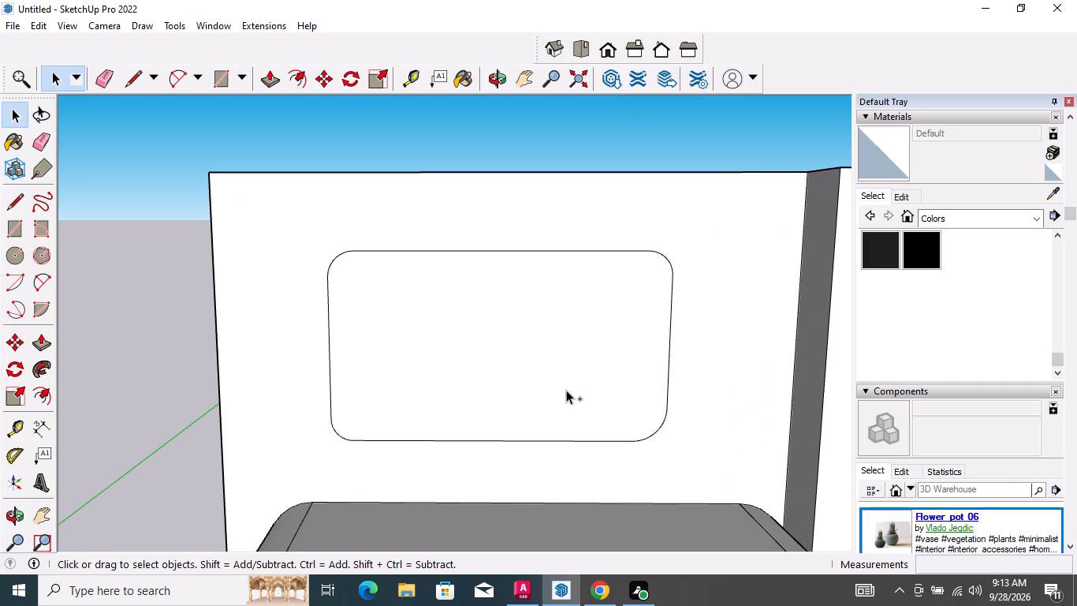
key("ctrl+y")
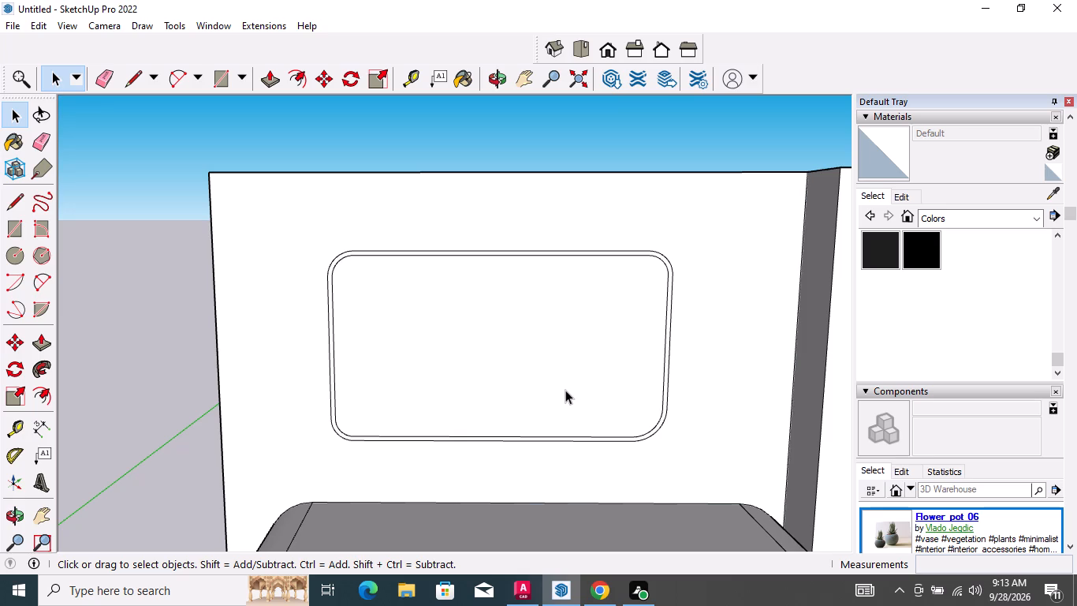
Push the face inside the border slightly back into the upright panel with Push/Pull to form a shallow recess.
key("p")
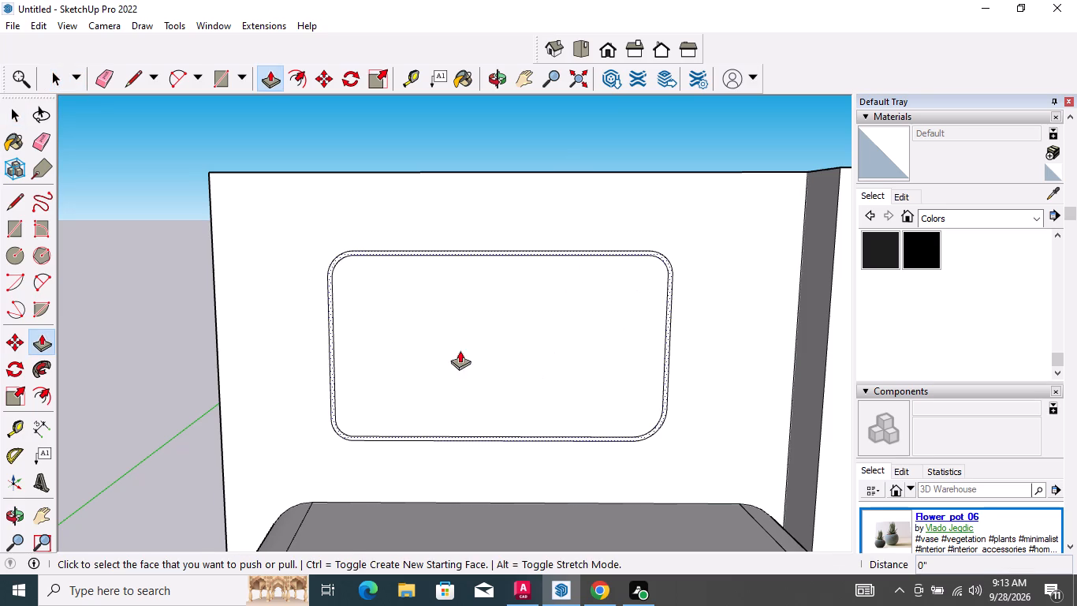
middle_click_drag(463, 350, 671, 385)
left_click(555, 340)
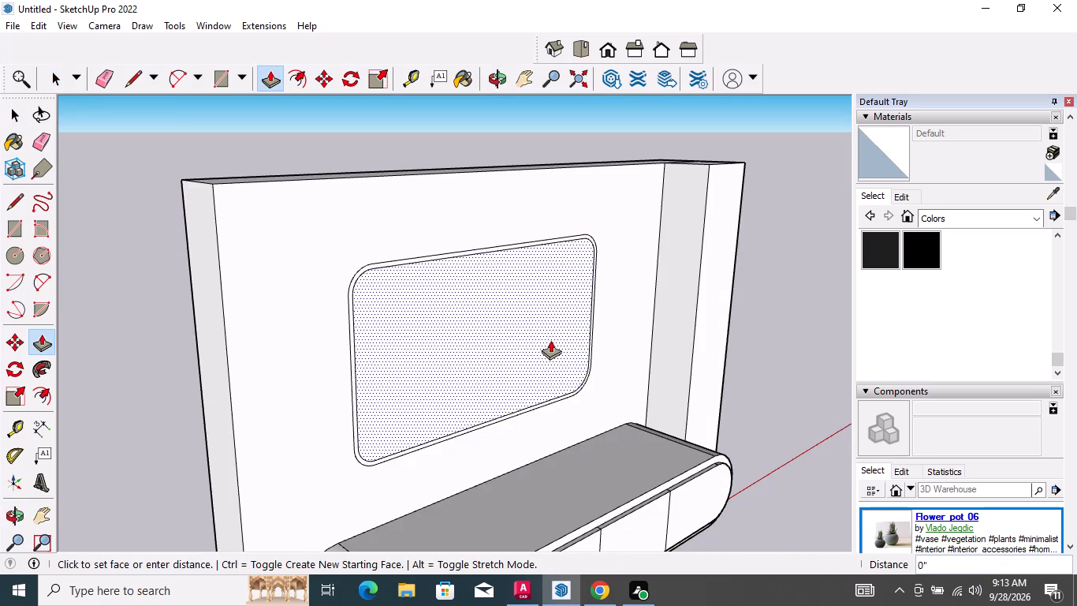
left_click(550, 340)
key("space")
Examine the recessed rectangle and its border on the upright panel from several angles.
scroll(549, 353, "down", 4)
middle_click_drag(560, 387, 325, 365)
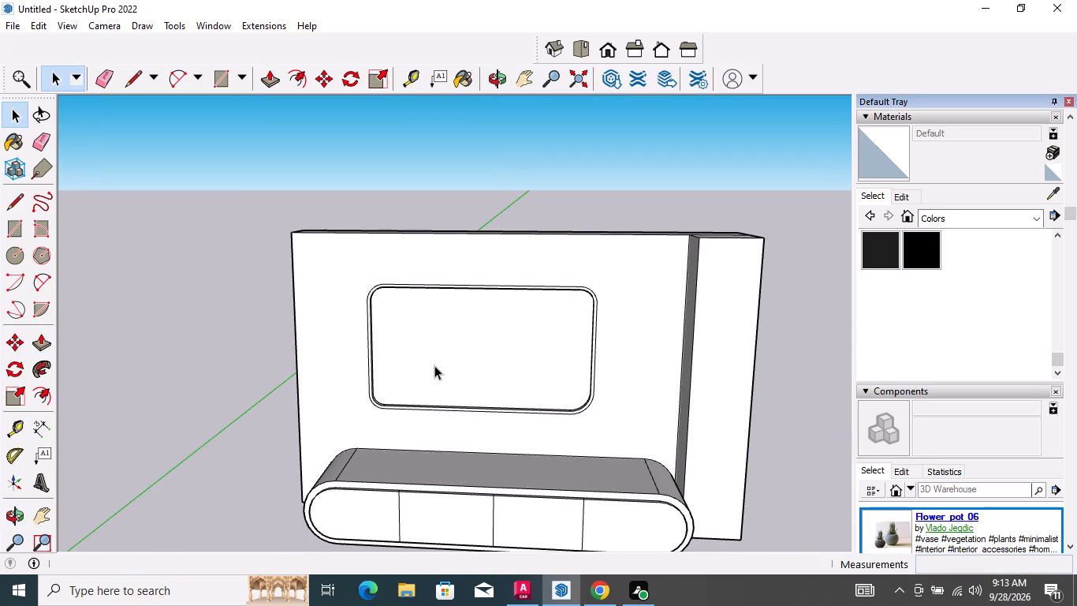
scroll(434, 364, "up", 3)
middle_click_drag(437, 365, 541, 395)
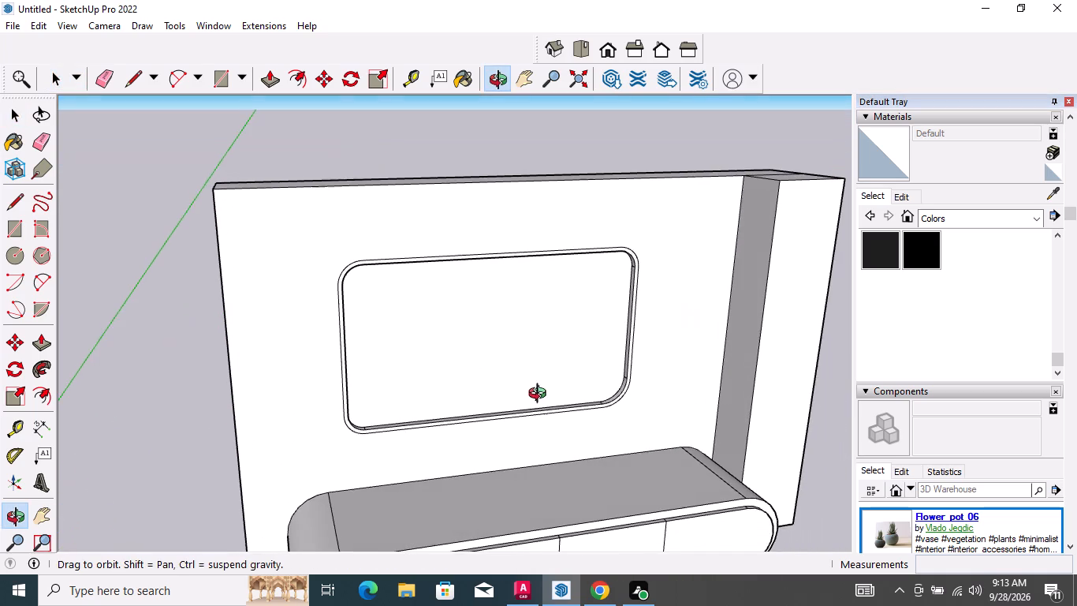
middle_click_drag(541, 395, 542, 395)
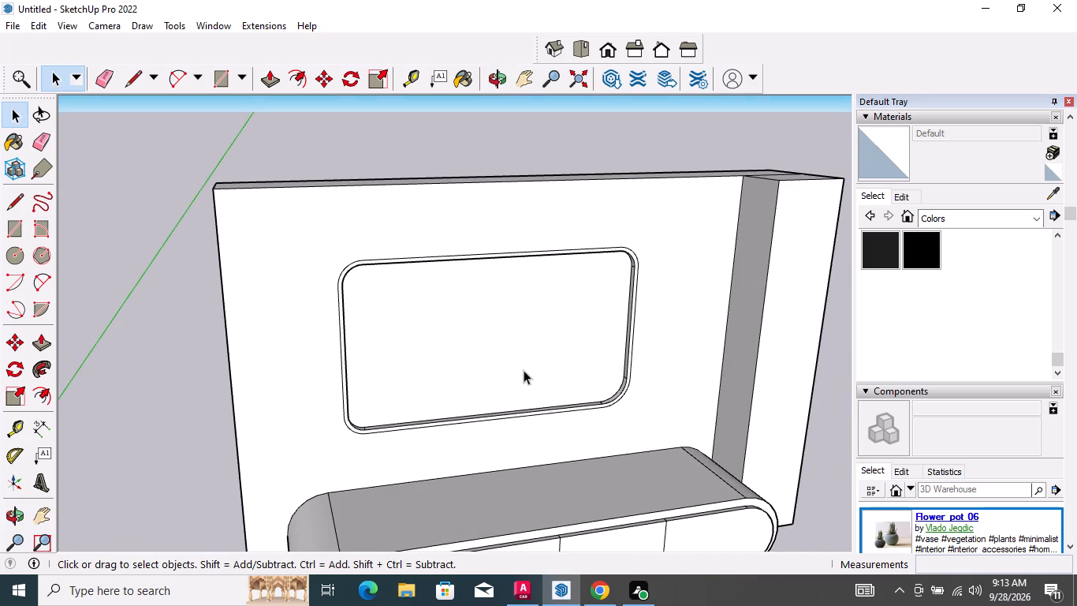
scroll(524, 370, "down", 3)
middle_click_drag(528, 368, 480, 357)
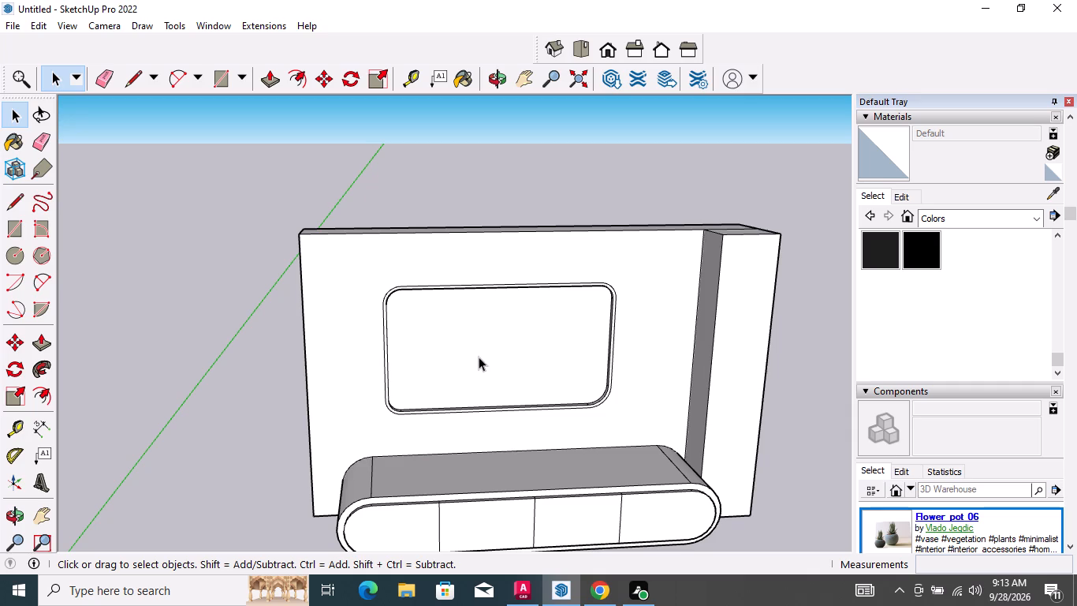
middle_click_drag(496, 360, 655, 445)
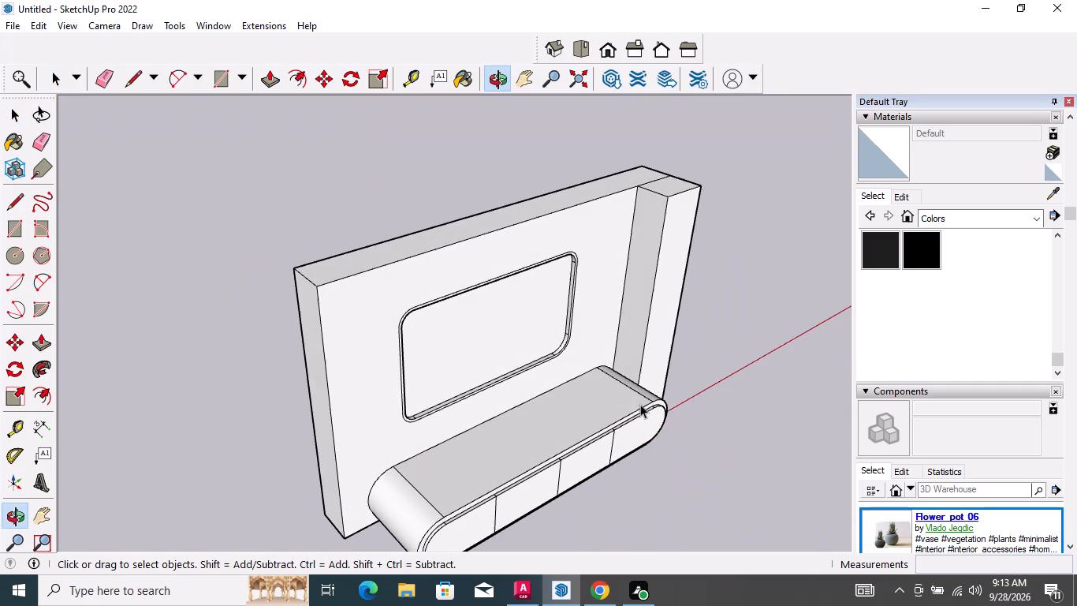
scroll(585, 297, "up", 3)
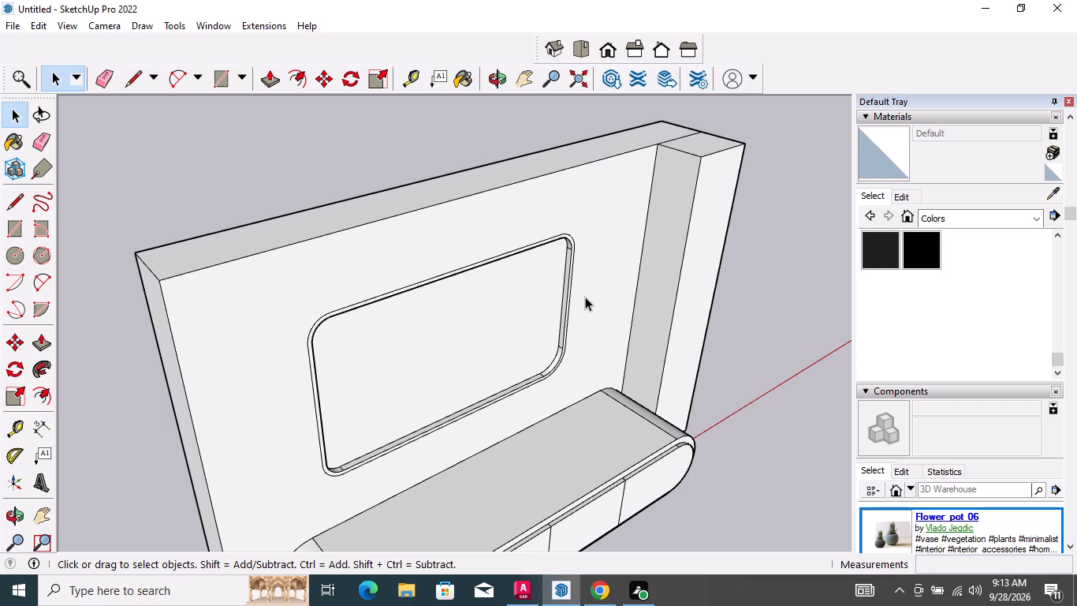
middle_click(586, 297)
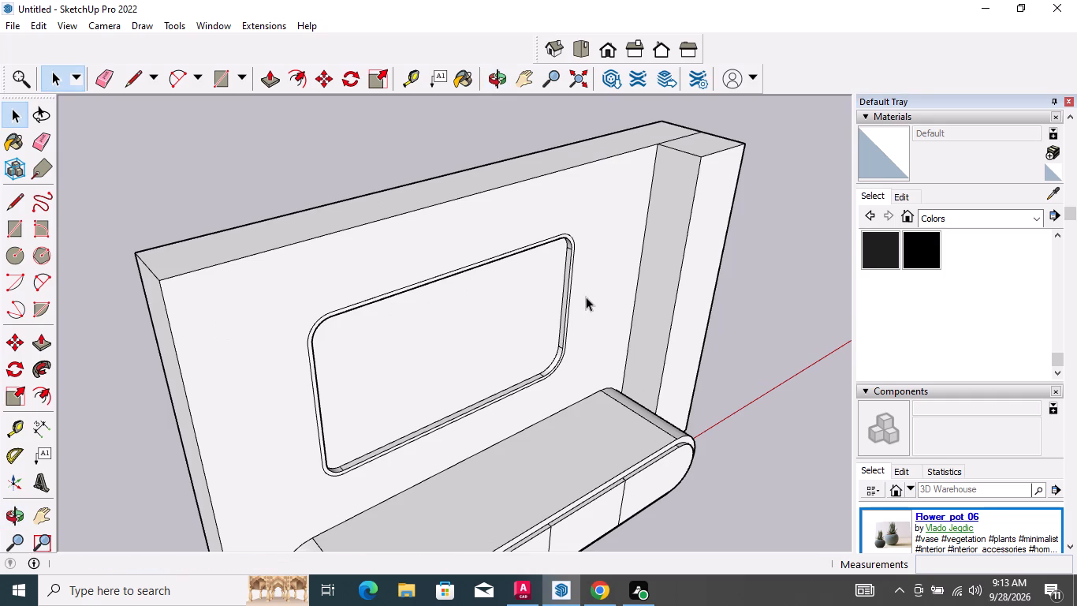
Draw a thin rectangle about 1/4" by 9 1/2" on the upright panel, from the rounded border's side edge to the raised side strip.
key("r")
middle_click_drag(588, 304, 582, 299)
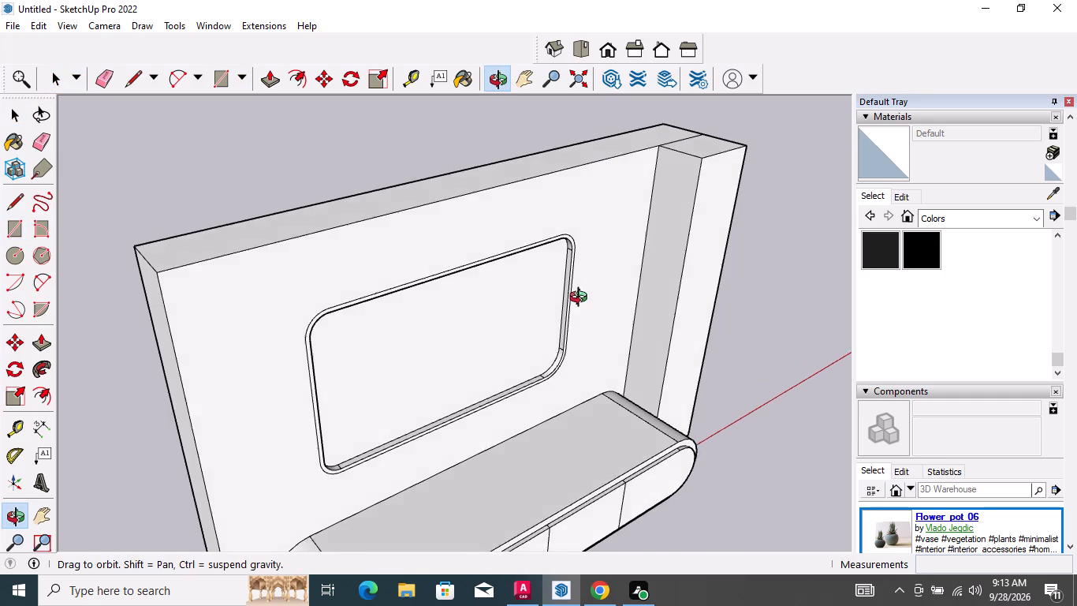
middle_click_drag(582, 299, 430, 201)
scroll(582, 276, "up", 2)
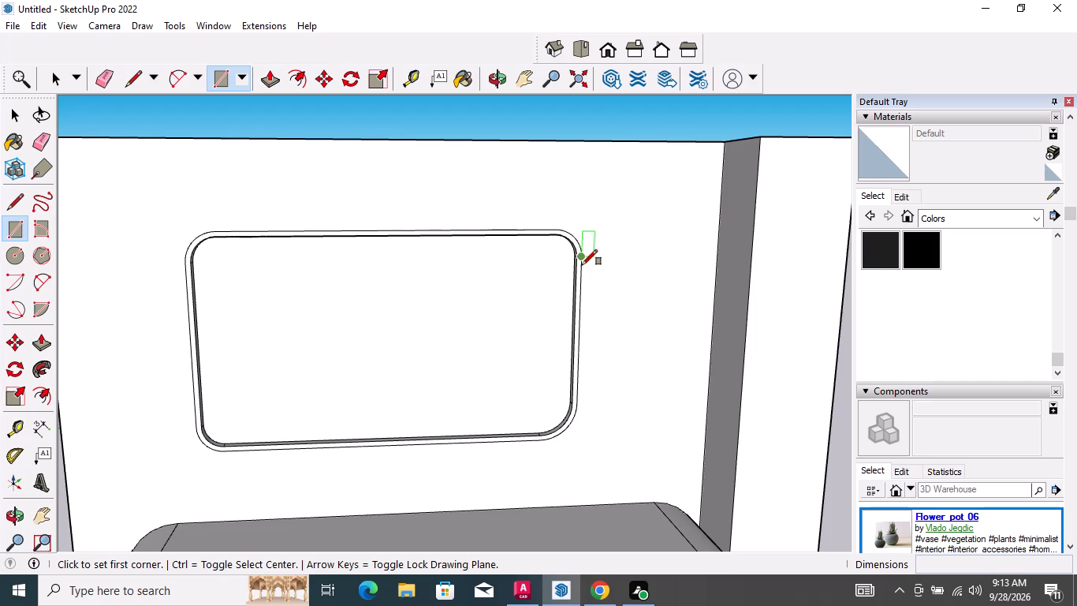
scroll(582, 265, "up", 4)
left_click(582, 264)
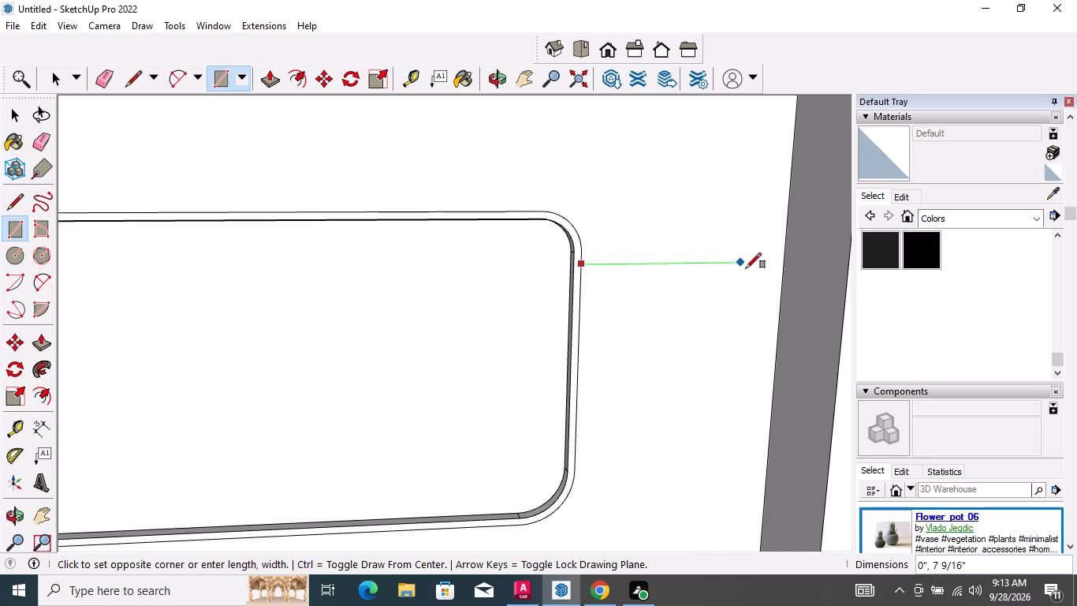
scroll(770, 258, "up", 4)
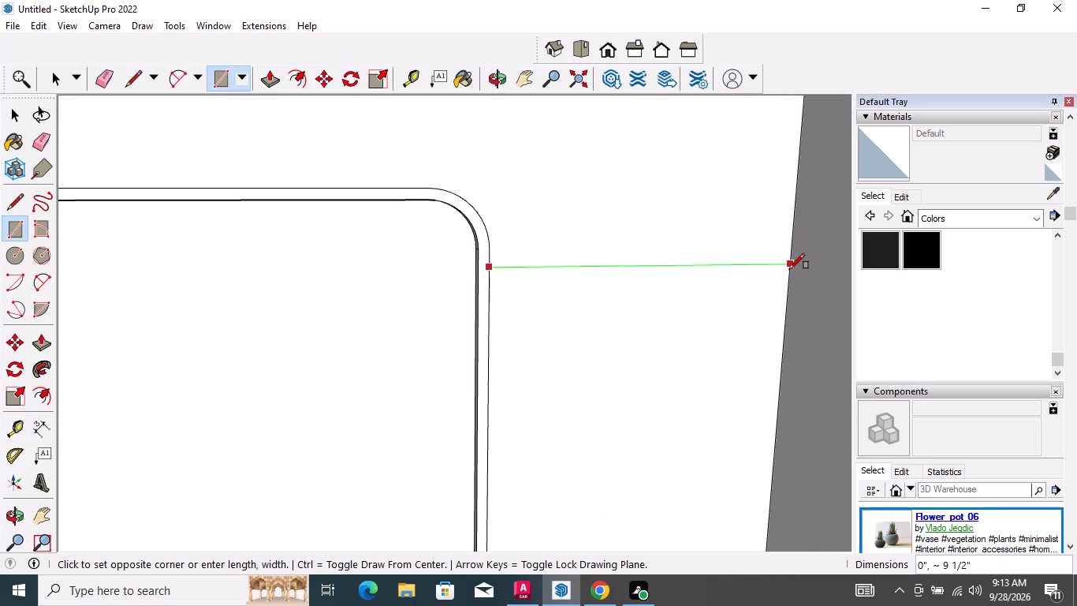
scroll(789, 271, "up", 3)
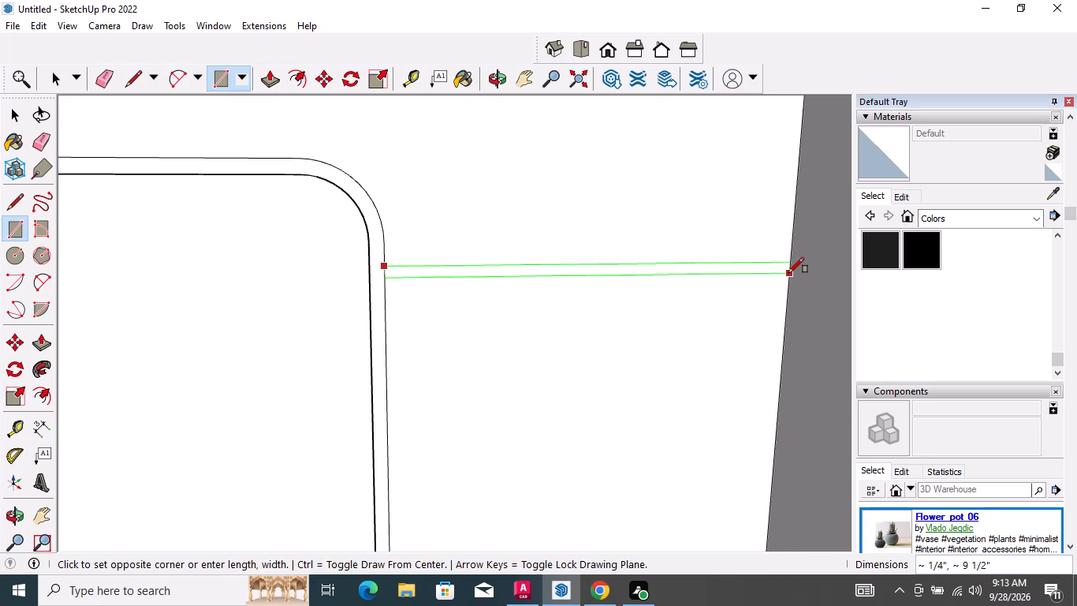
left_click(788, 273)
key("space")
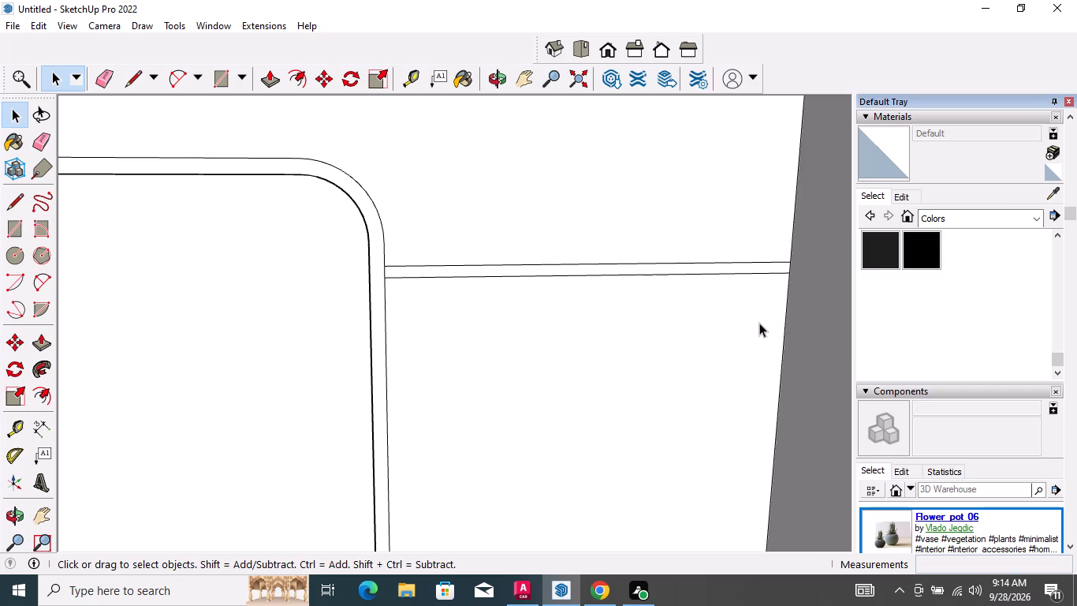
Push/Pull the thin rectangle outward about 4 5/8" to form a shelf between the rounded border and the side strip.
key("p")
left_click(697, 264)
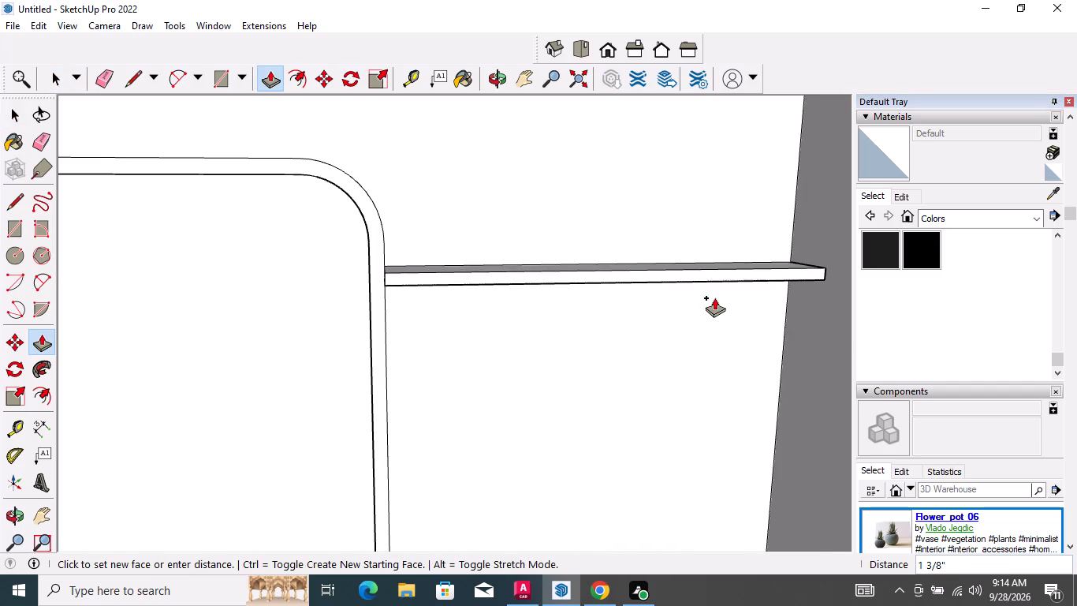
scroll(714, 297, "down", 10)
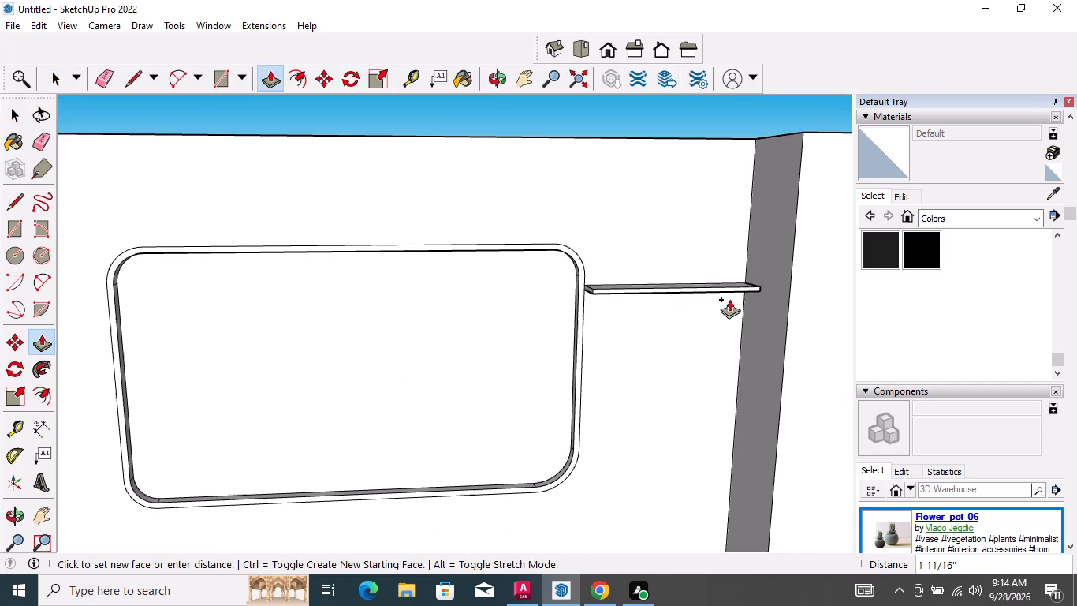
left_click(796, 264)
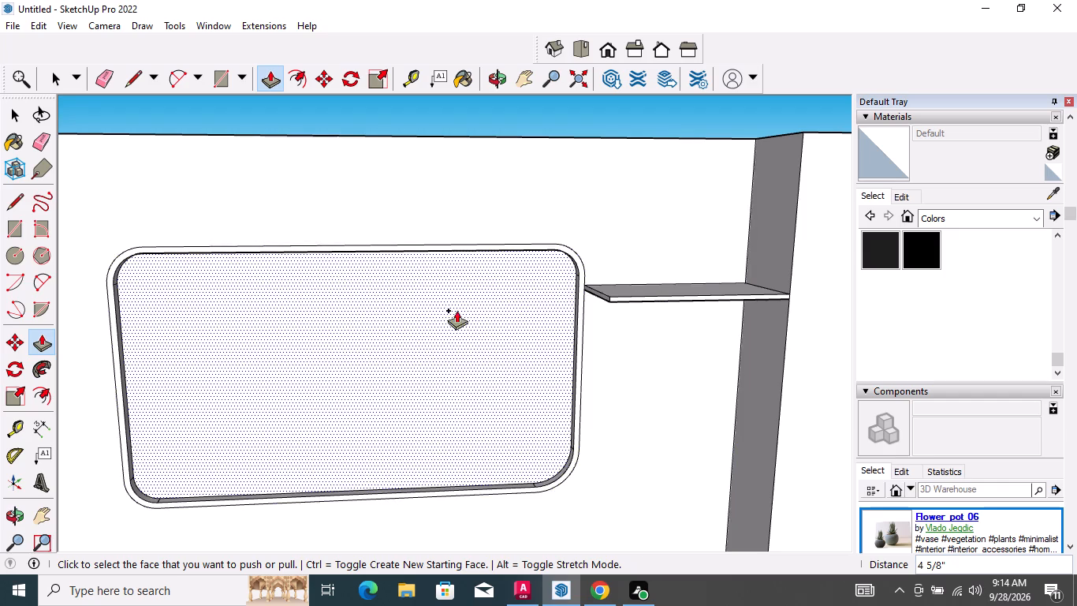
middle_click_drag(611, 264, 612, 365)
key("space")
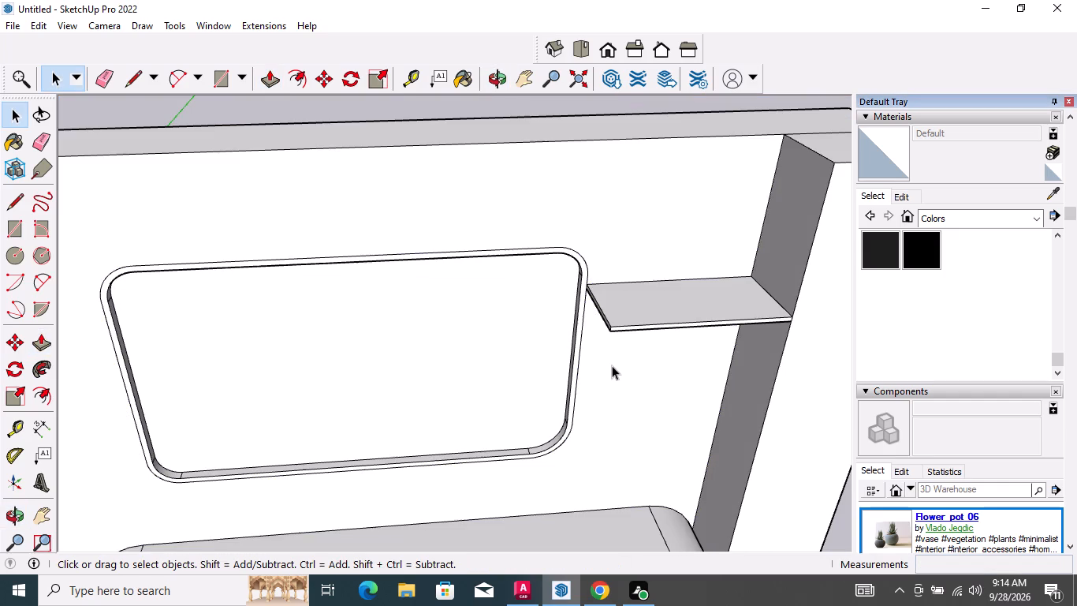
key("space")
Draw a tangent arc about 1 1/2" across the shelf top's free front corner, joining its front and side edges.
scroll(615, 288, "up", 2)
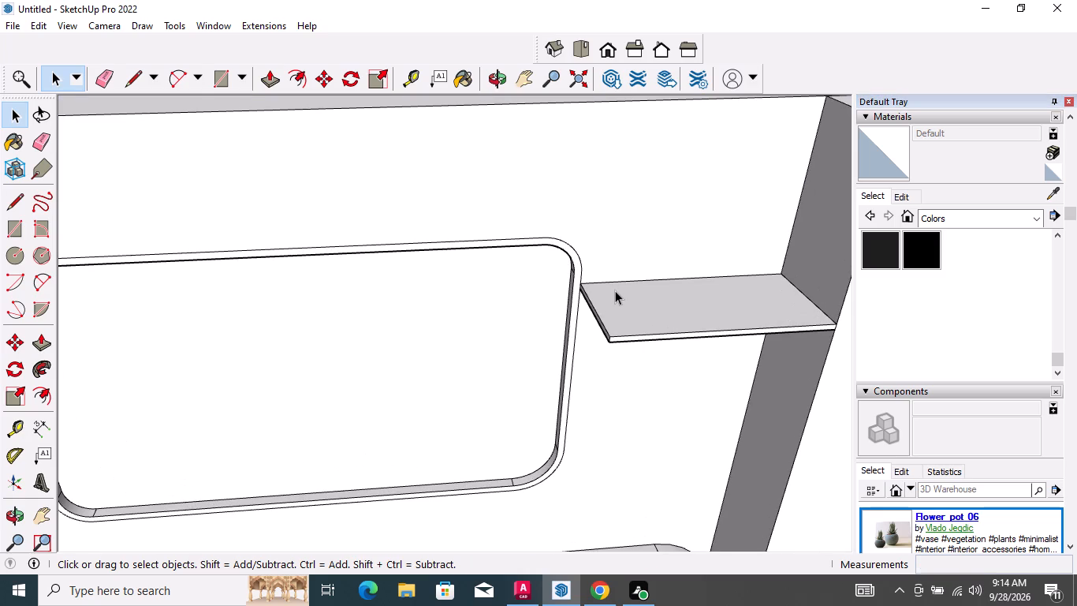
key("a")
middle_click_drag(639, 319, 609, 393)
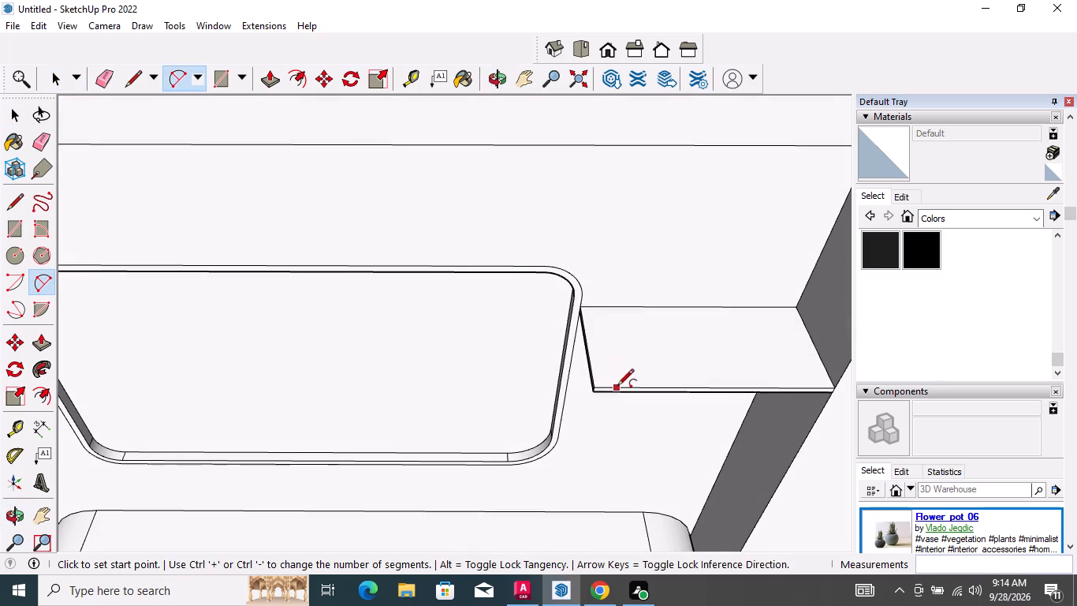
left_click(621, 386)
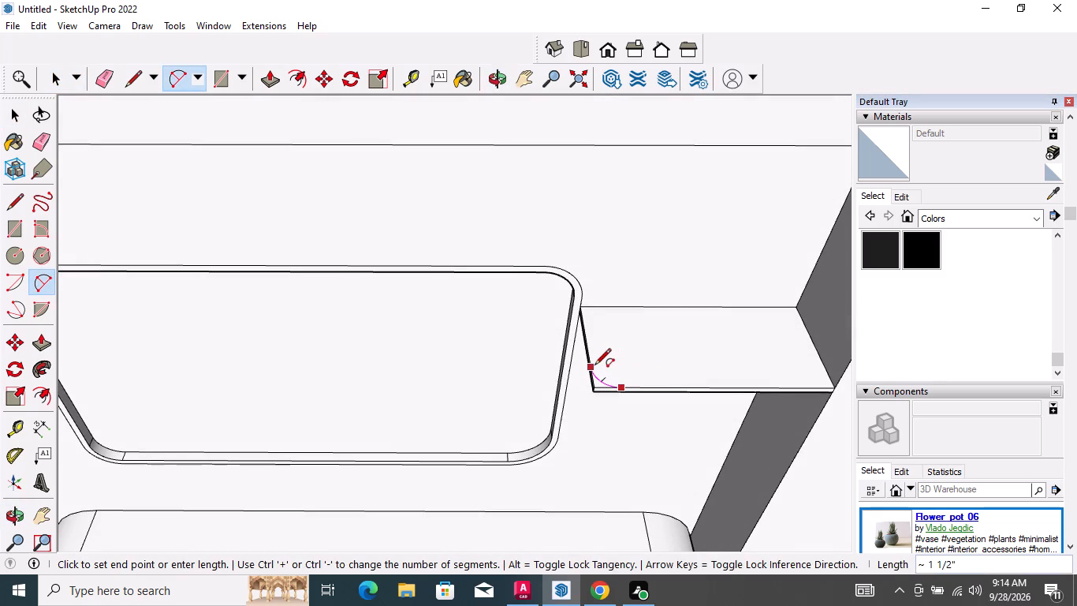
double_click(594, 366)
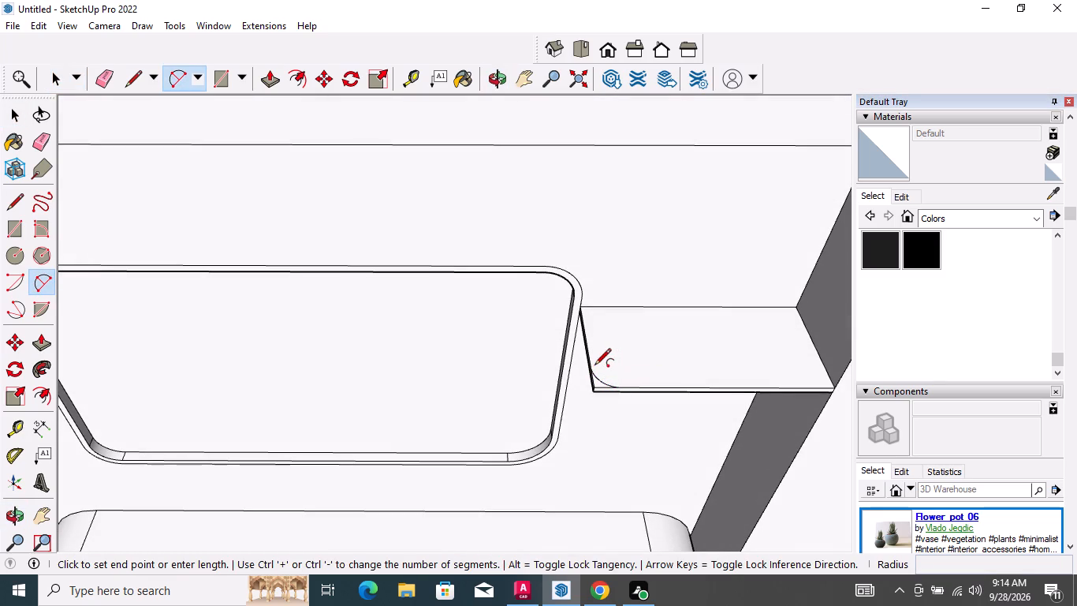
Draw about 1/4" lines from both arc endpoints down the shelf's front and side faces to its bottom edges.
middle_click_drag(615, 391, 603, 300)
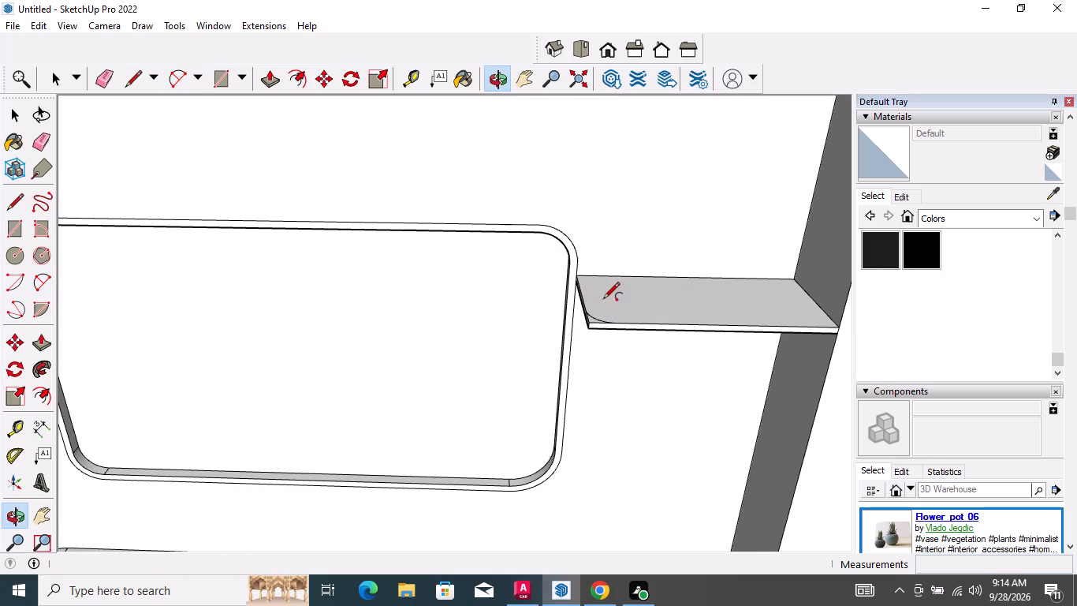
key("l")
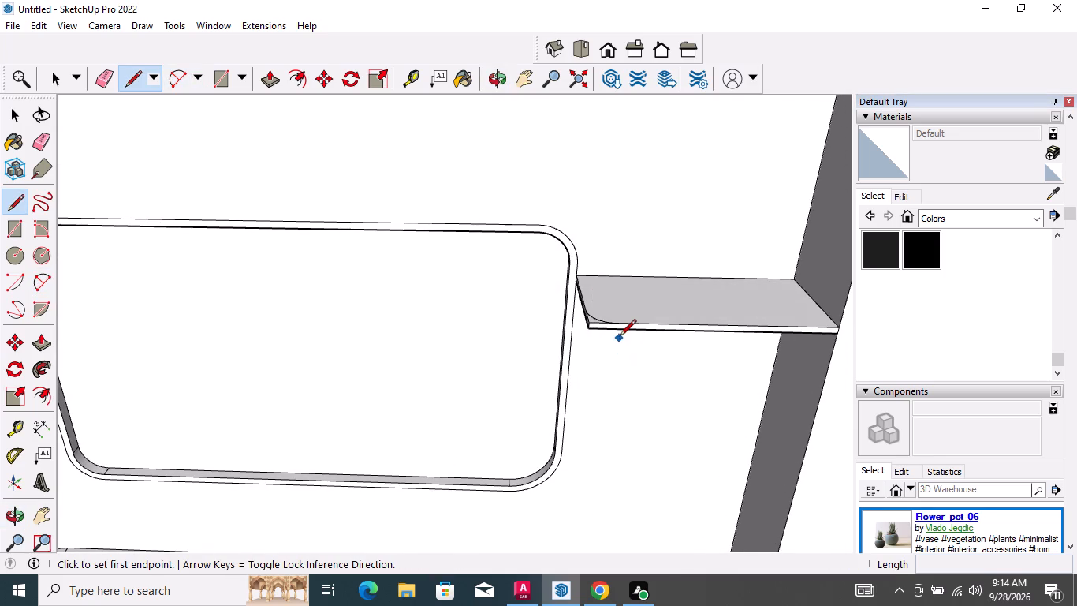
scroll(614, 324, "up", 7)
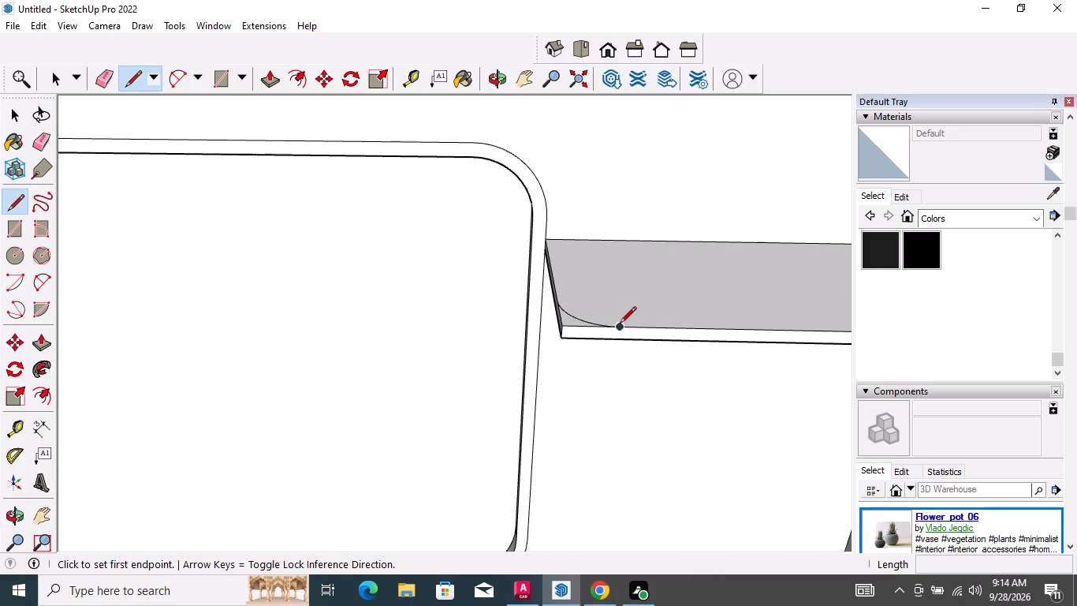
left_click(620, 327)
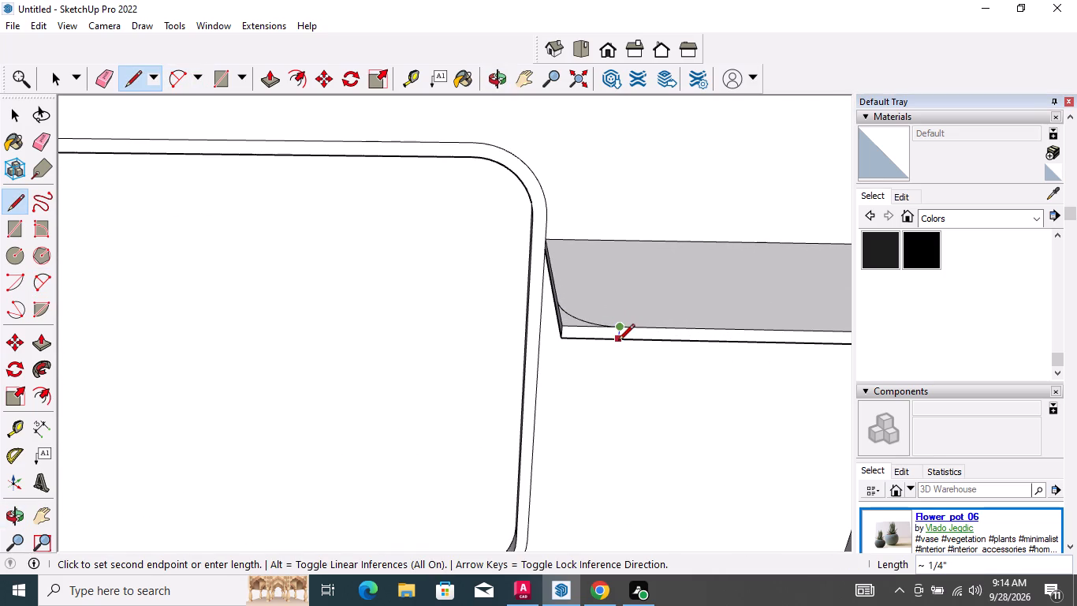
left_click(618, 342)
key("space")
middle_click_drag(553, 359, 643, 355)
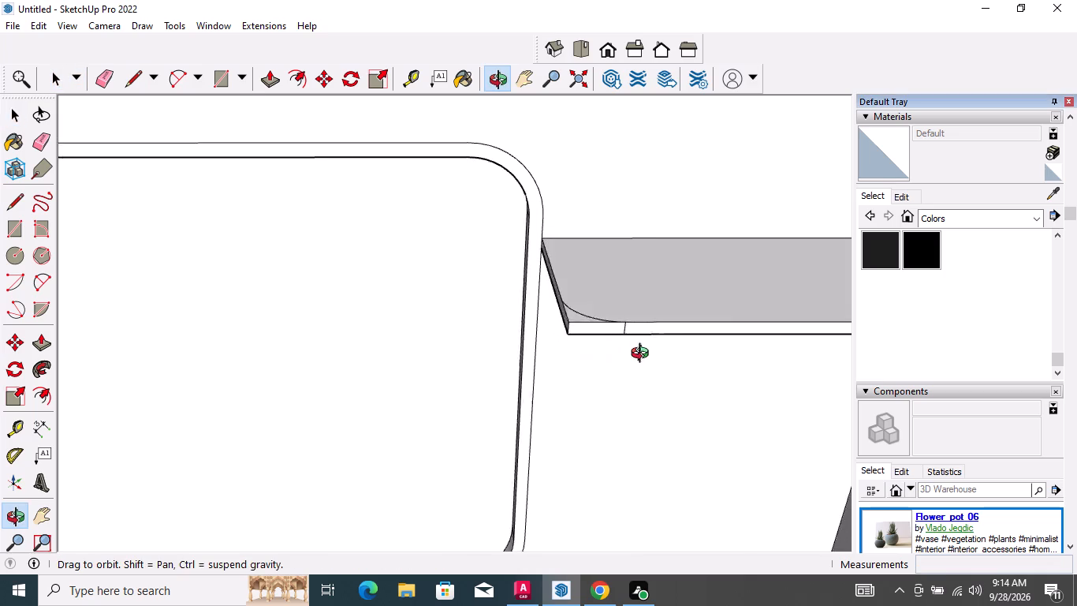
middle_click_drag(643, 355, 707, 355)
key("l")
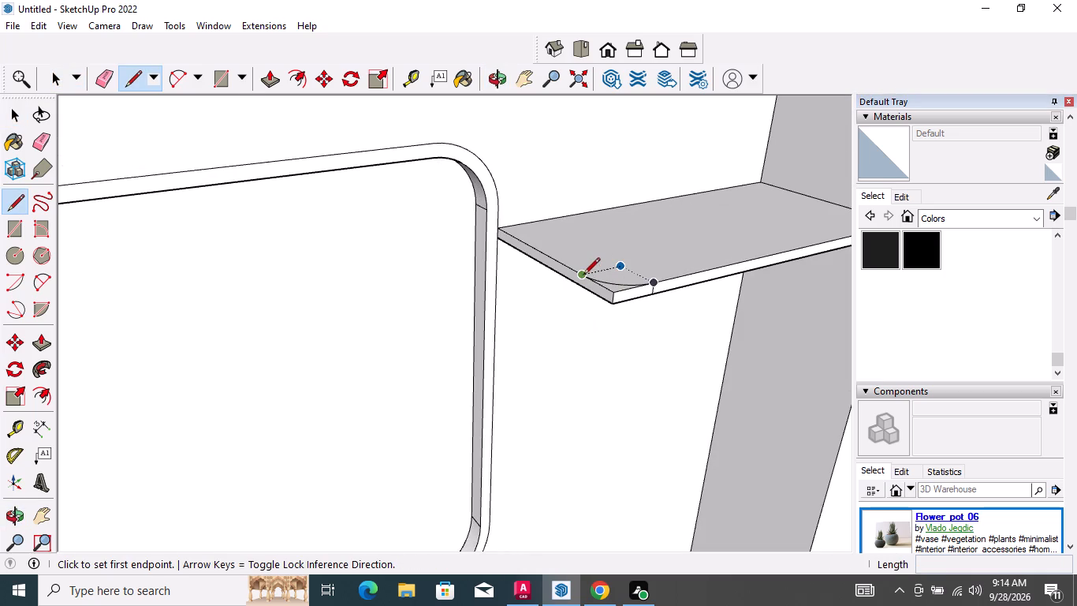
left_click(581, 275)
left_click_drag(578, 290, 574, 306)
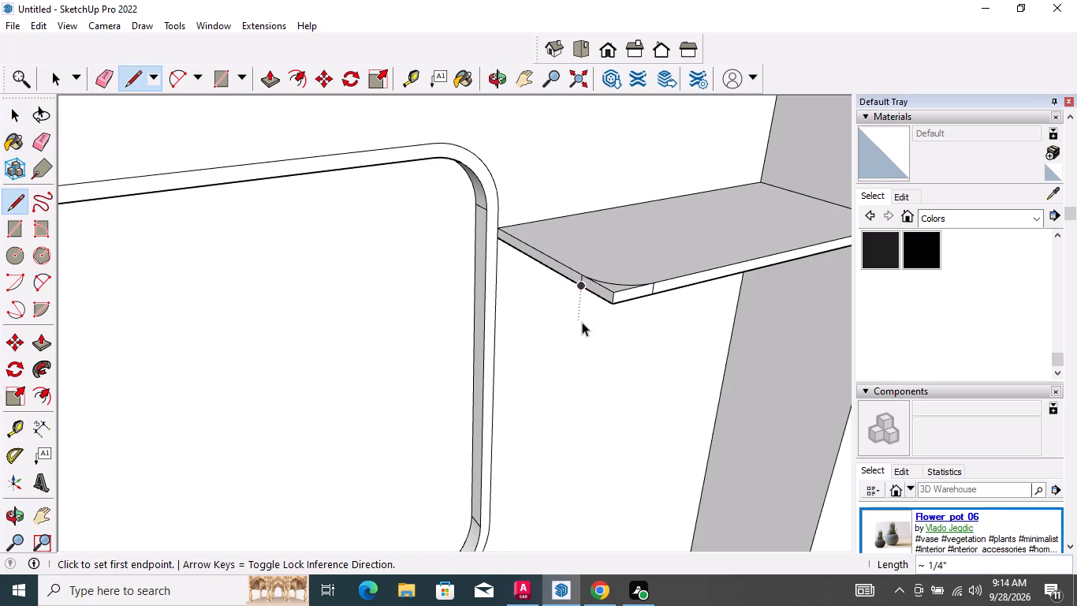
key("space")
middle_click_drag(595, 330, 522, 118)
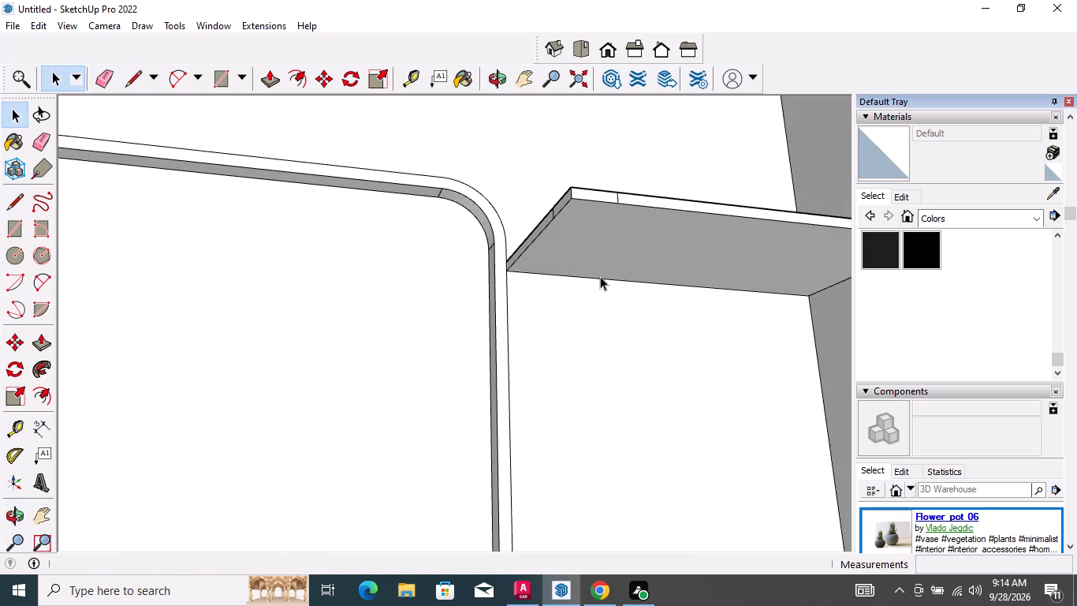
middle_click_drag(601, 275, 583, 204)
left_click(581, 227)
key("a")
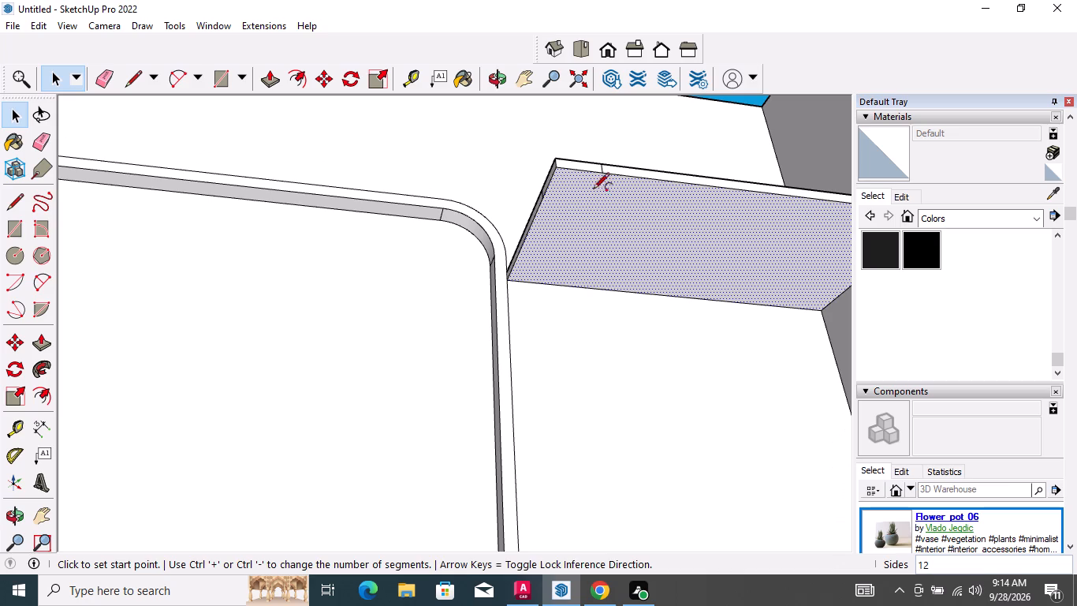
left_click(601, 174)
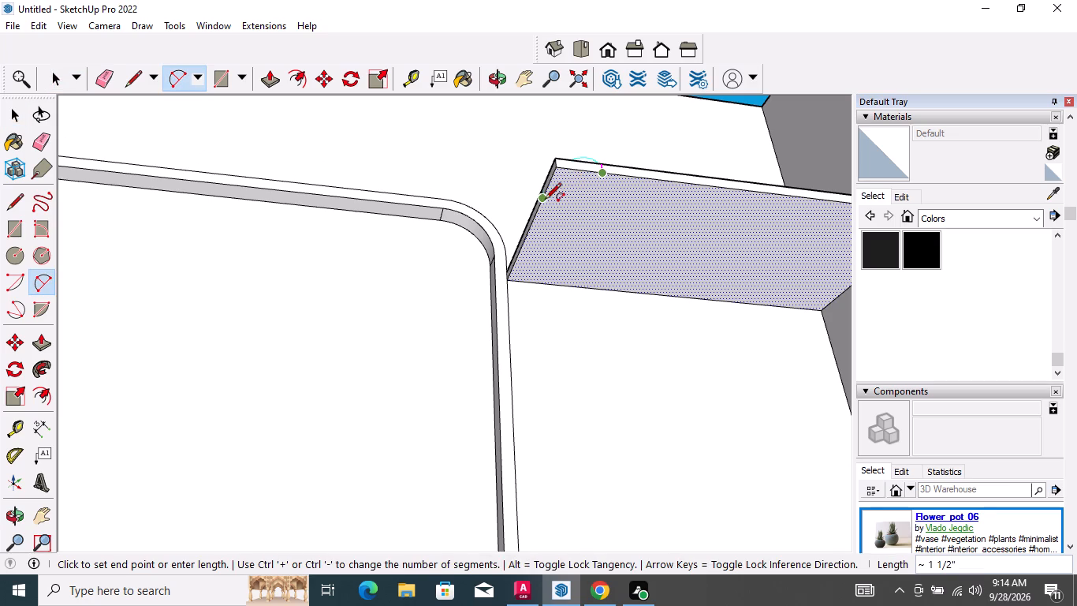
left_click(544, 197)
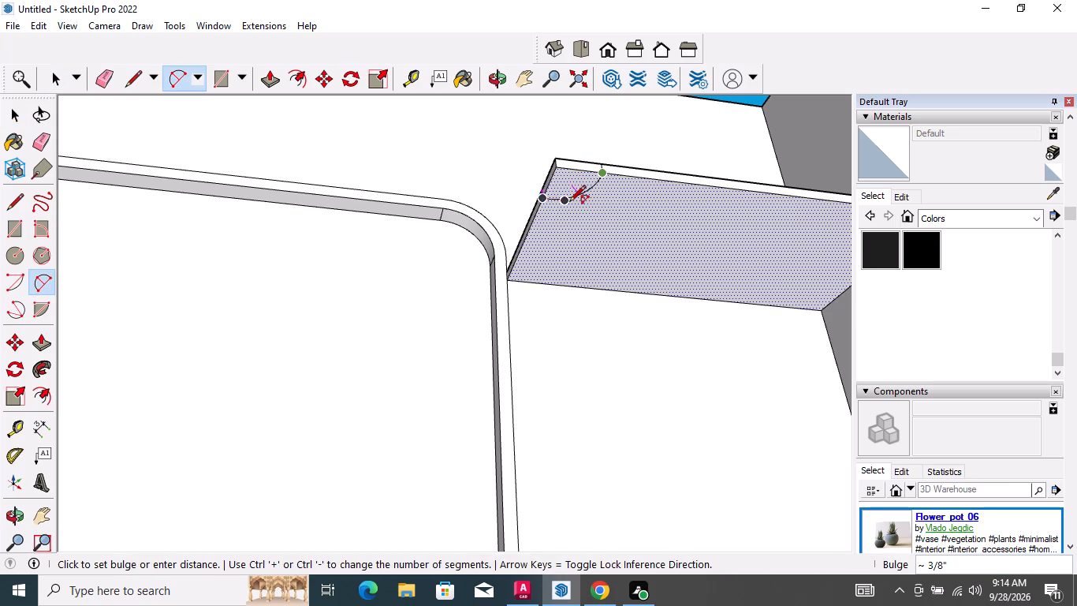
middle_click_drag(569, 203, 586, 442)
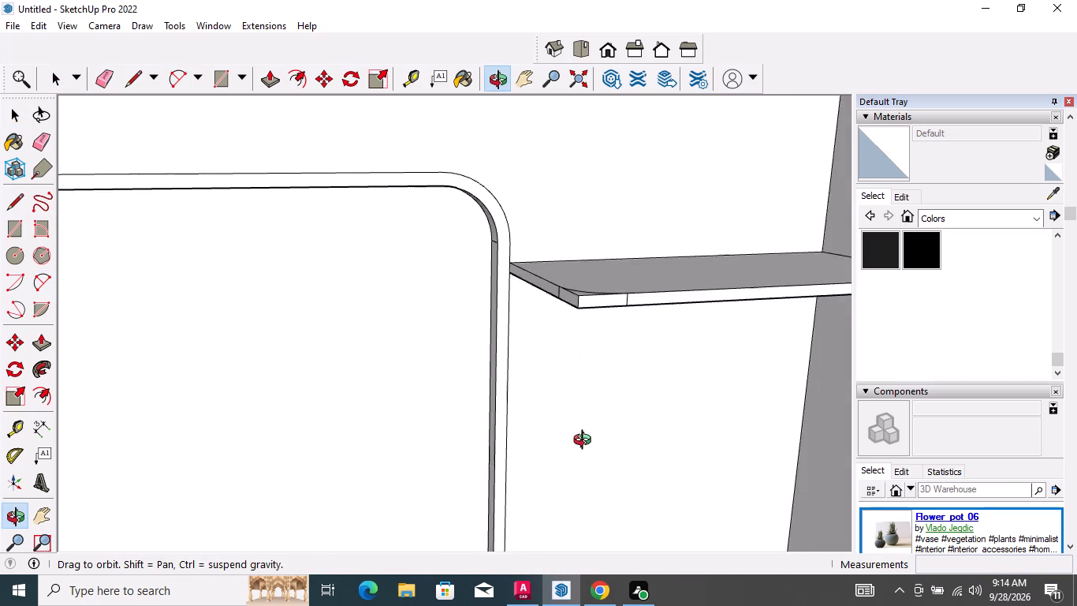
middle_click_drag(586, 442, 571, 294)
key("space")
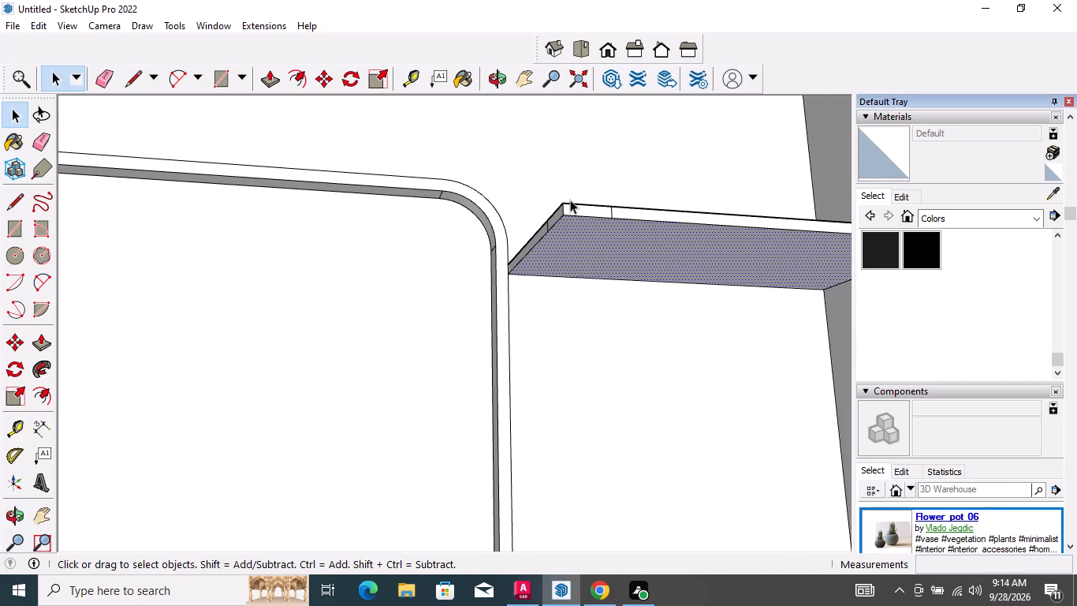
Push the corner piece outside the arc down through the shelf's thickness, about 1/4", to round off the free front corner.
middle_click_drag(569, 200, 579, 457)
scroll(571, 363, "up", 2)
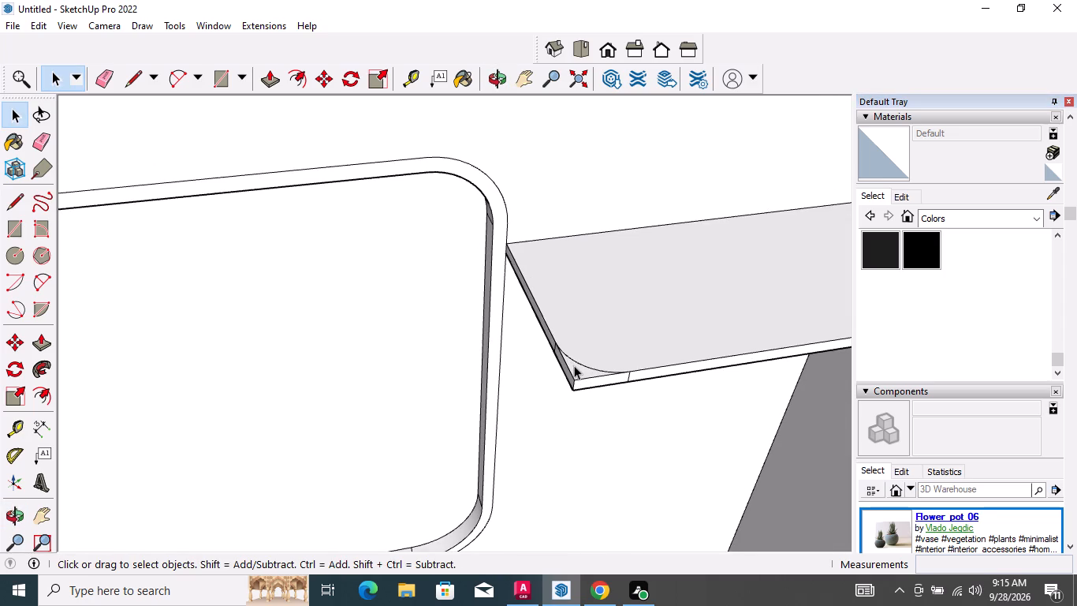
key("p")
scroll(575, 365, "up", 3)
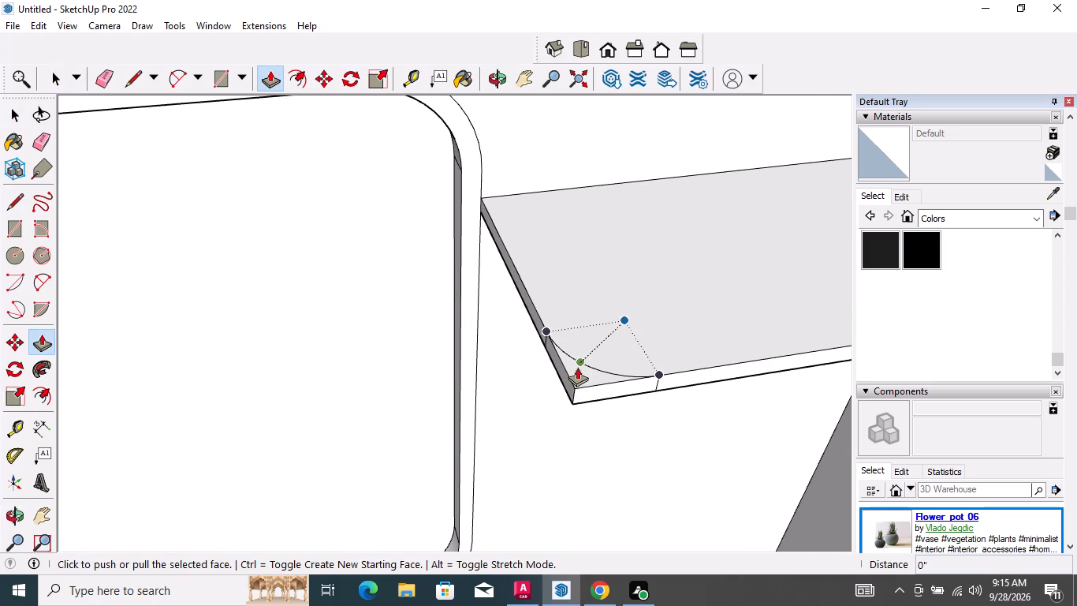
key("space")
scroll(579, 380, "up", 7)
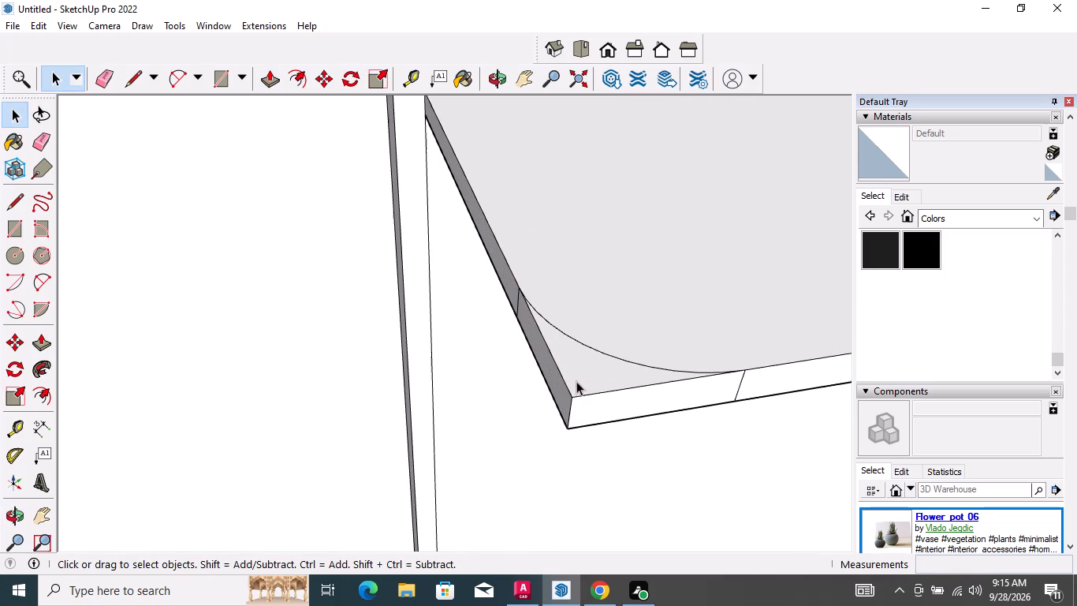
key("p")
left_click(579, 375)
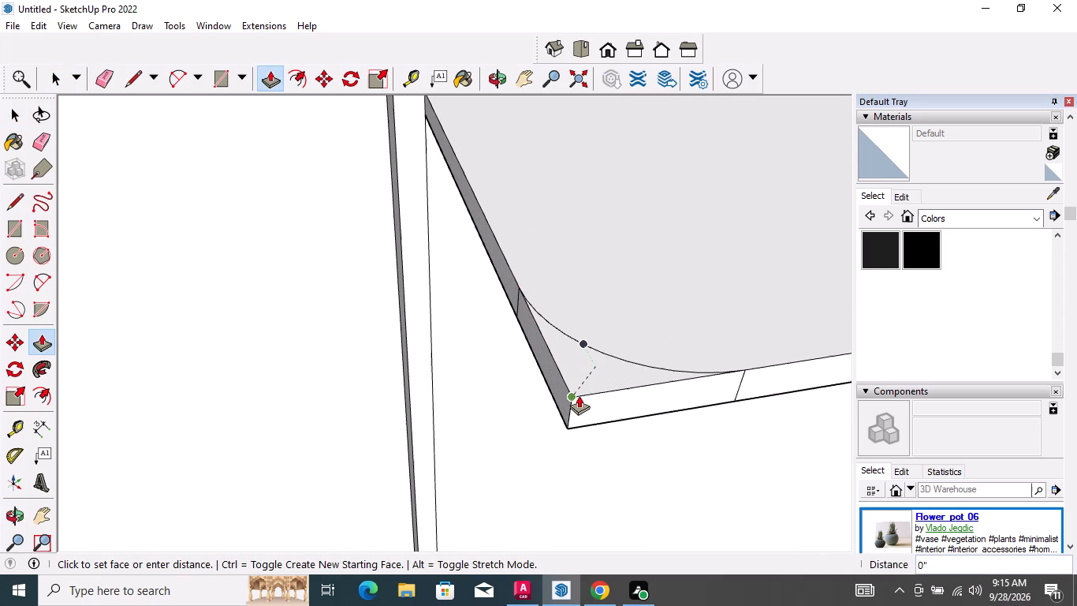
key("Escape")
left_click(588, 368)
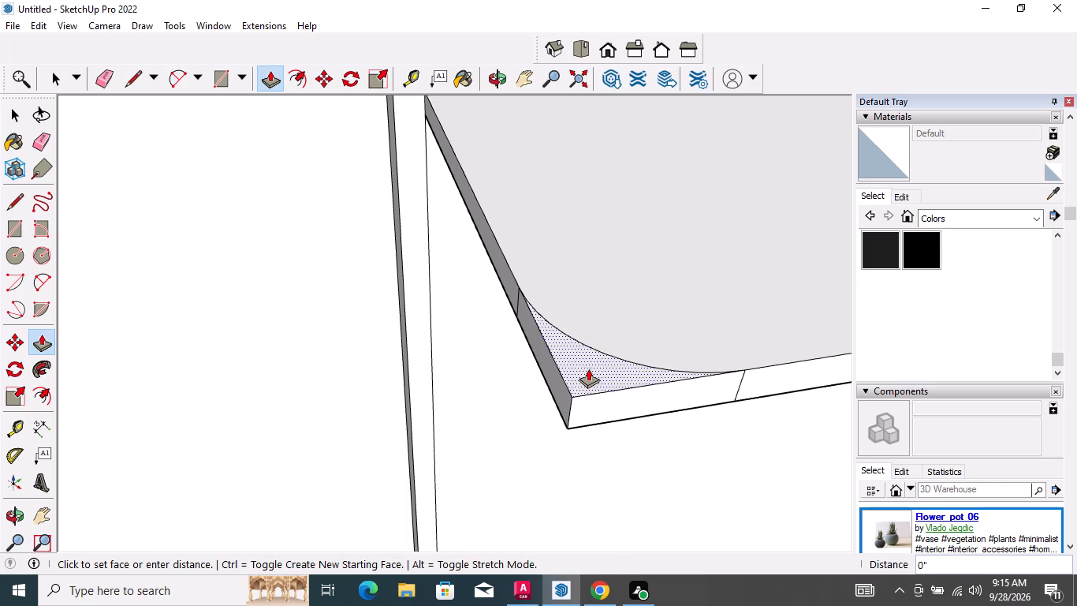
left_click(569, 420)
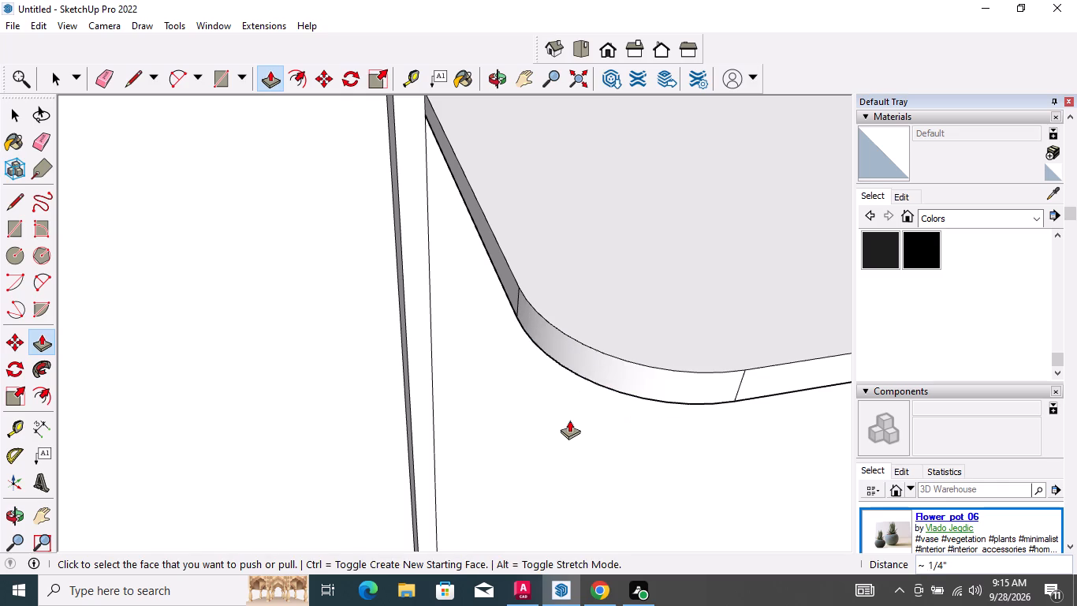
key("space")
scroll(549, 382, "down", 12)
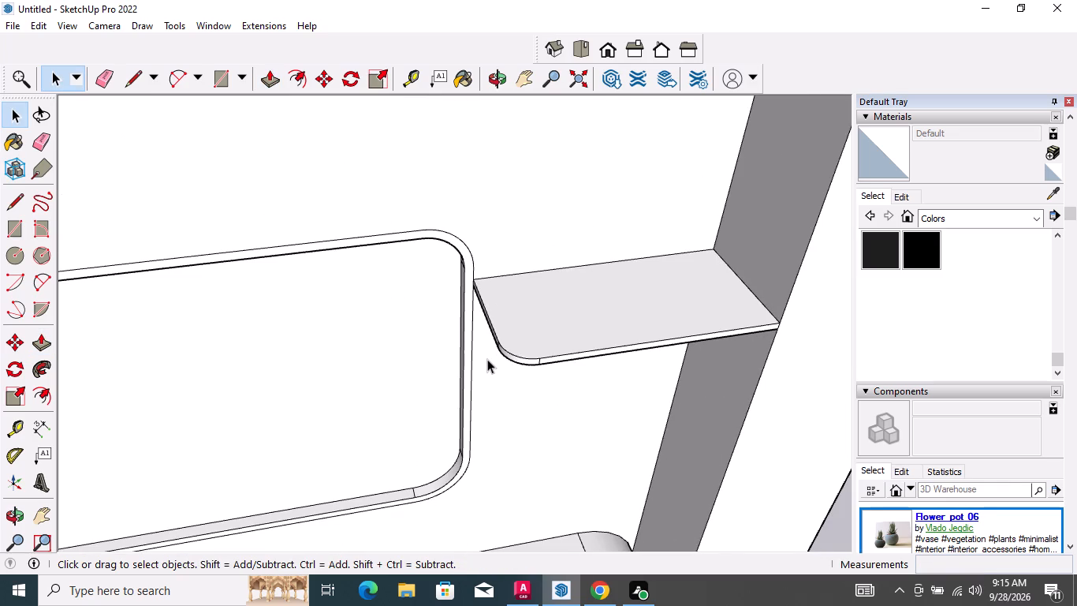
key("space")
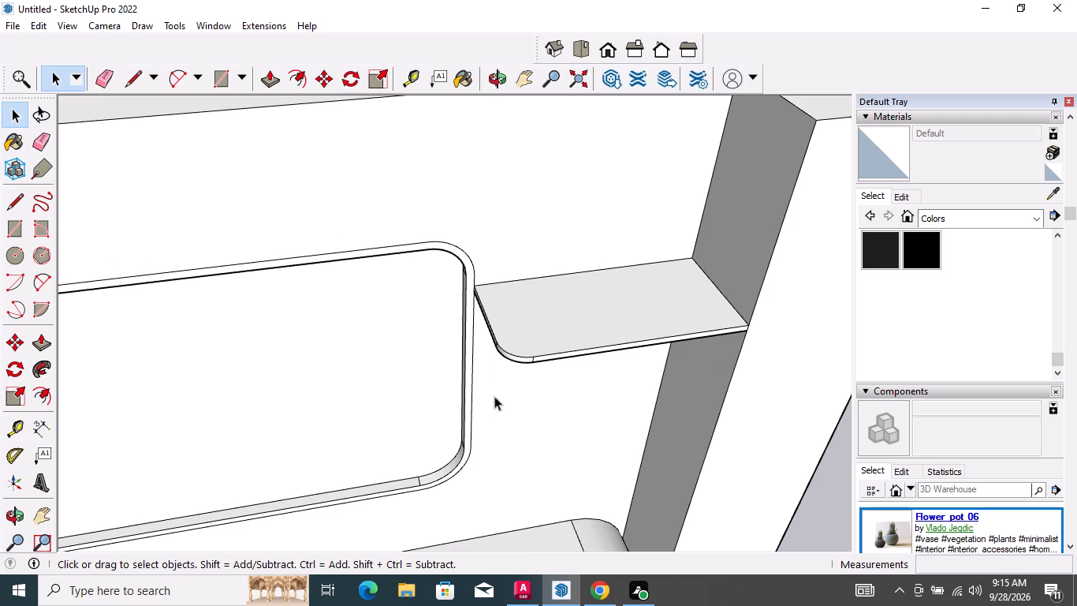
Undo the small rounded front corner on the shelf, including its push-through, edge lines and arc, back to the square-cornered shelf.
scroll(516, 370, "up", 9)
middle_click_drag(538, 350, 450, 391)
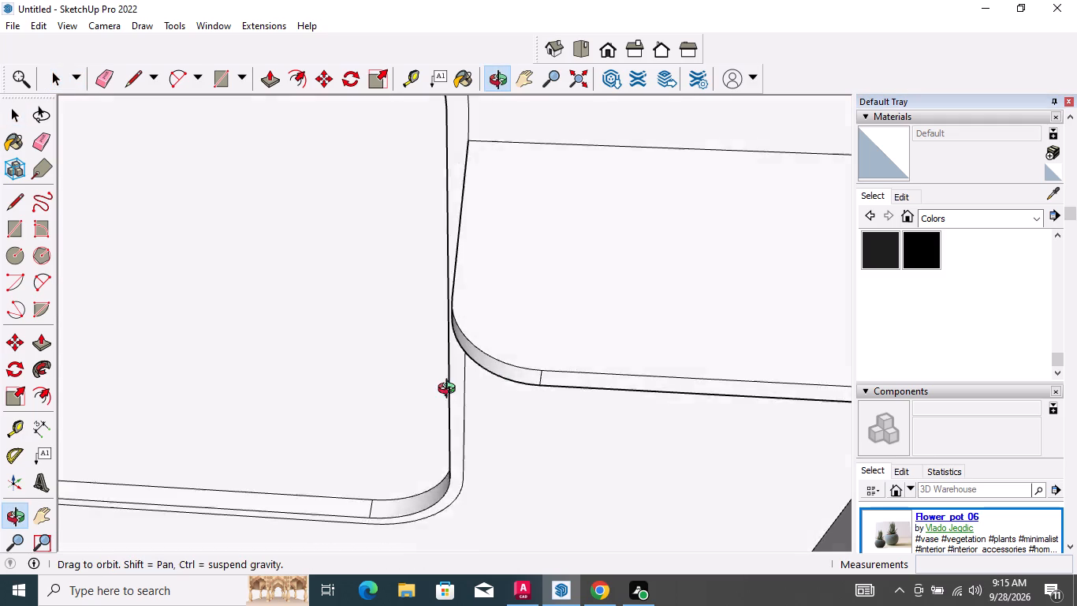
middle_click_drag(450, 391, 535, 273)
scroll(460, 221, "down", 5)
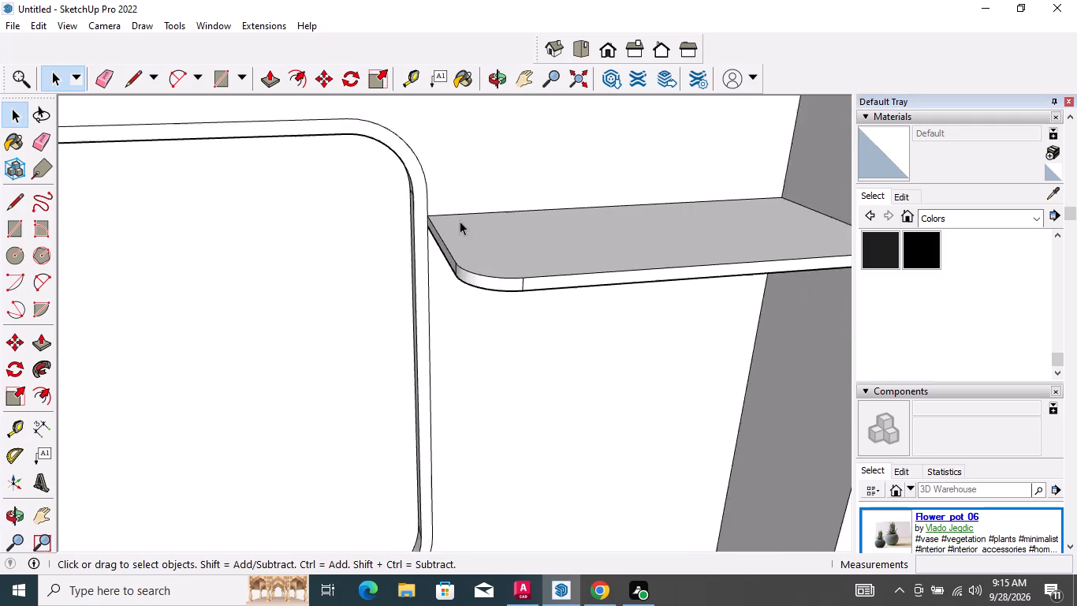
scroll(460, 221, "down", 5)
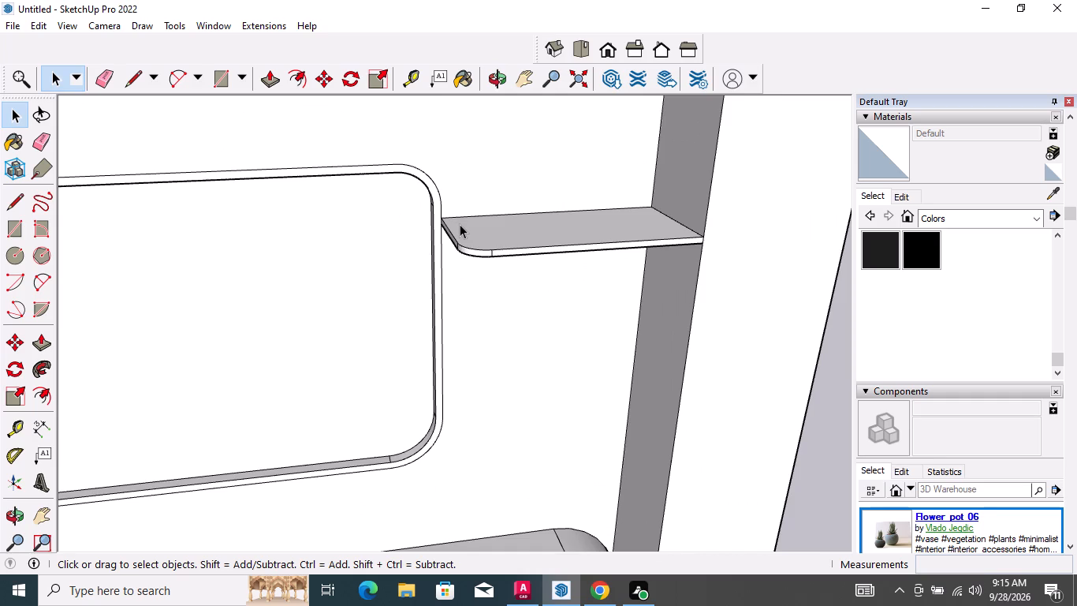
middle_click_drag(477, 224, 490, 267)
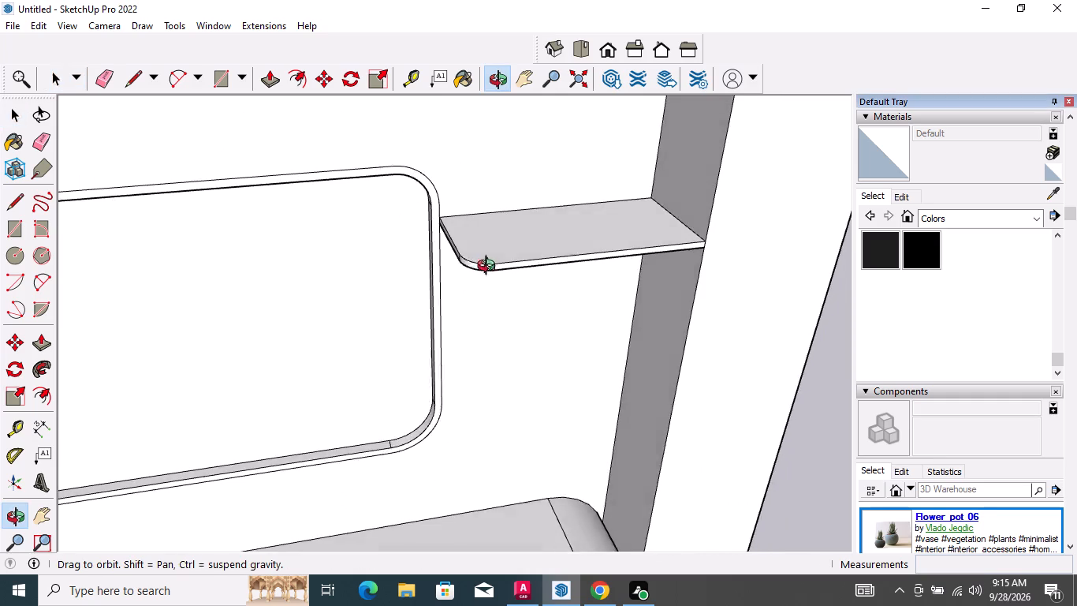
middle_click_drag(490, 267, 520, 324)
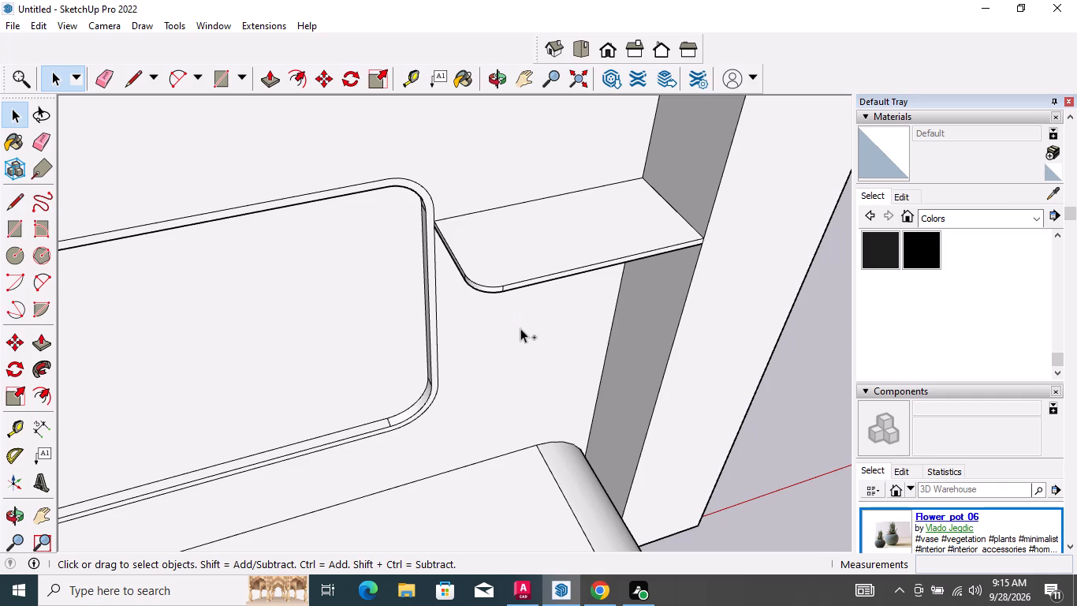
key("ctrl+z")
key("ctrl+z")
key("ctrl+z")
key("ctrl+z")
Draw a larger tangent arc across the shelf top's free front corner, starting near the rounded border and ending on the front edge.
key("a")
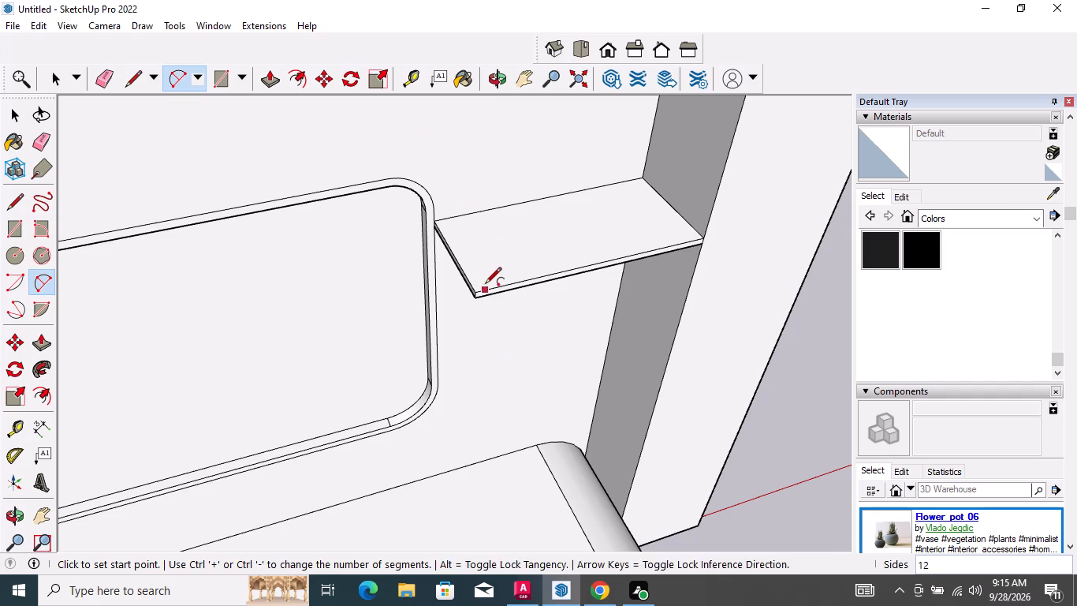
scroll(442, 239, "up", 2)
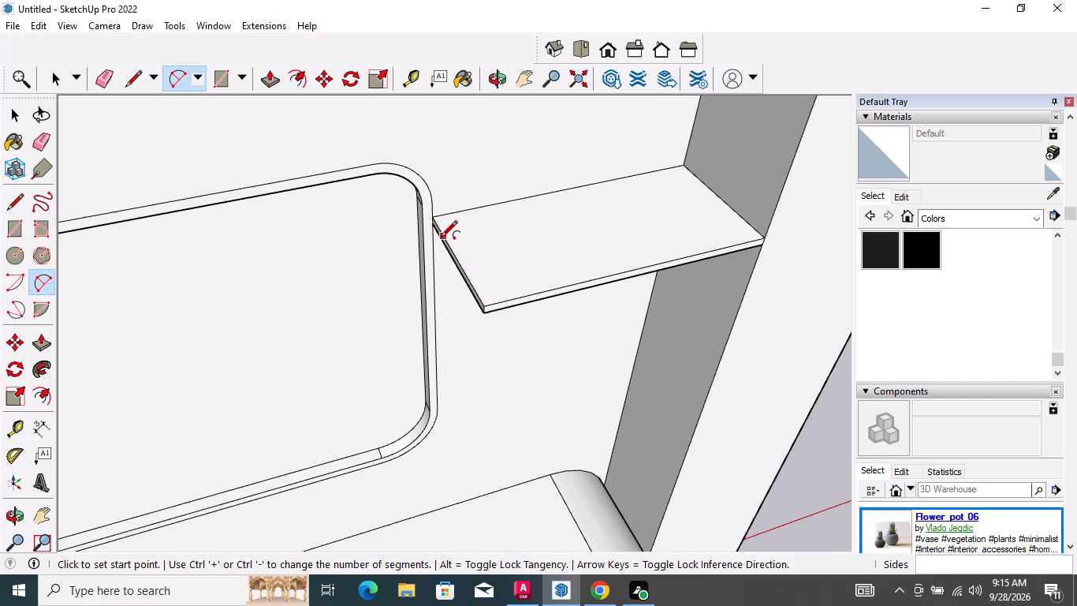
left_click(438, 229)
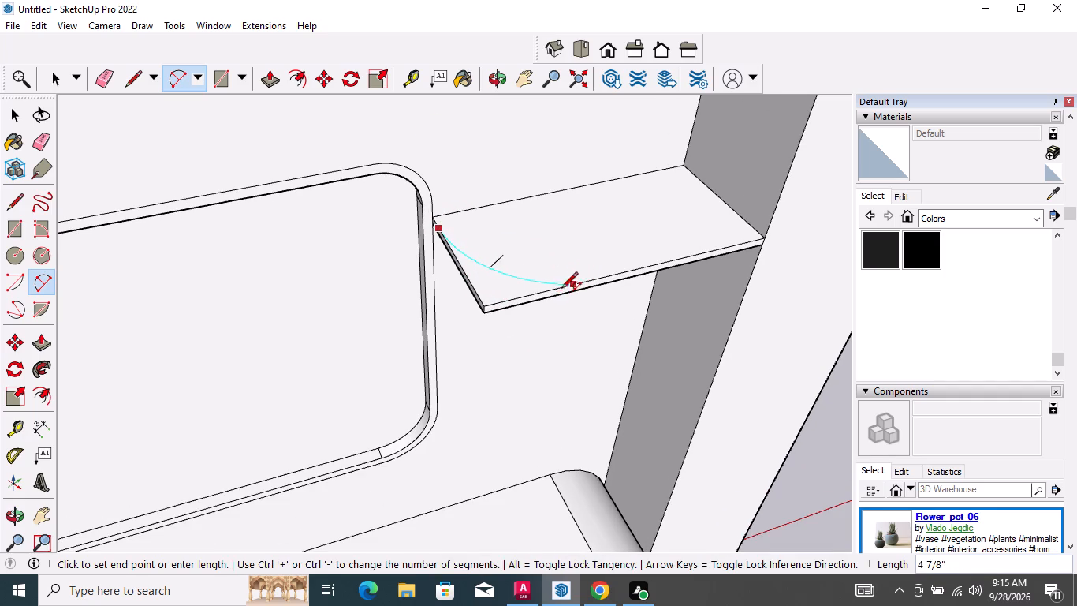
double_click(548, 294)
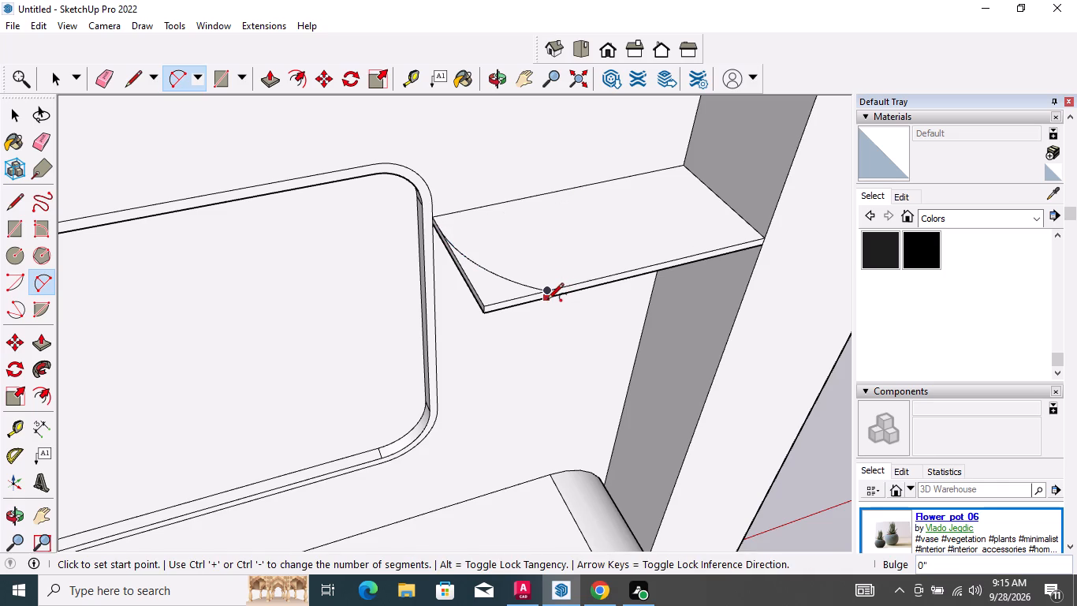
left_click(547, 301)
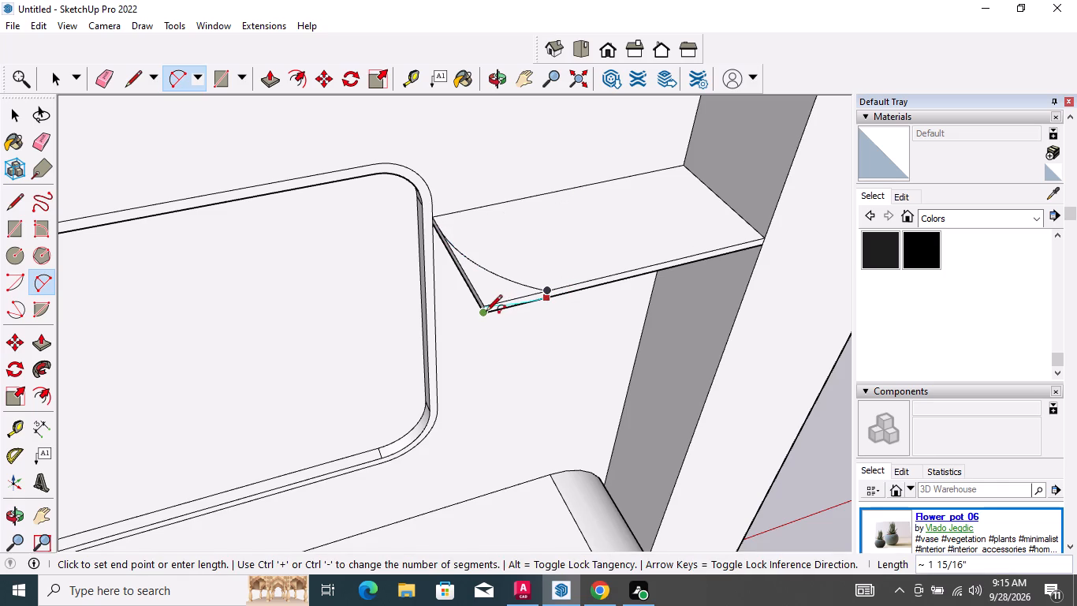
key("space")
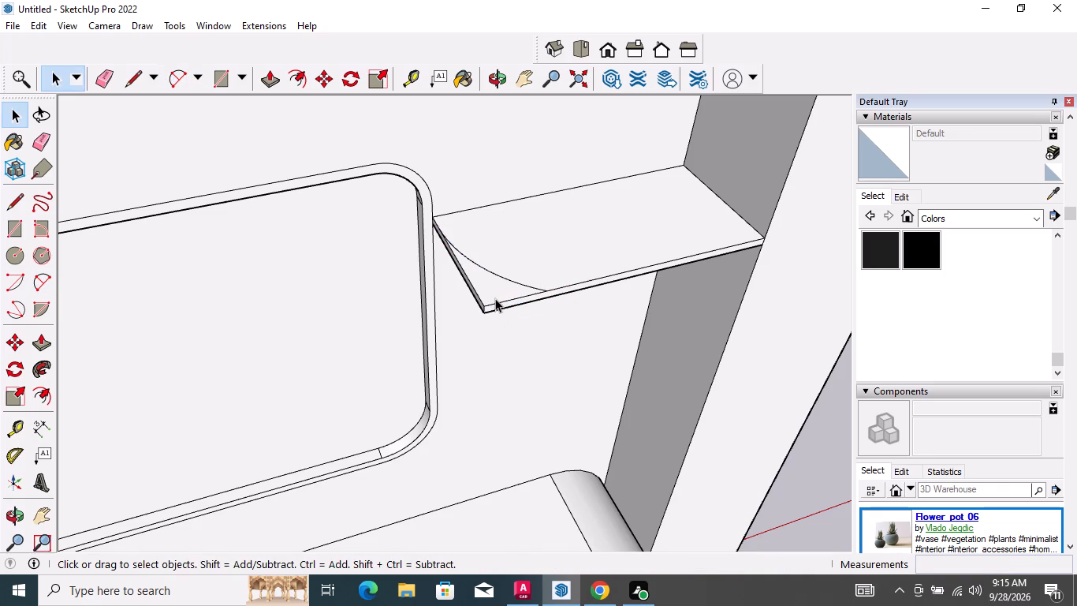
Push the corner piece outside the new arc down through the shelf's thickness, about 1/4".
key("p")
left_click(489, 287)
left_click(486, 303)
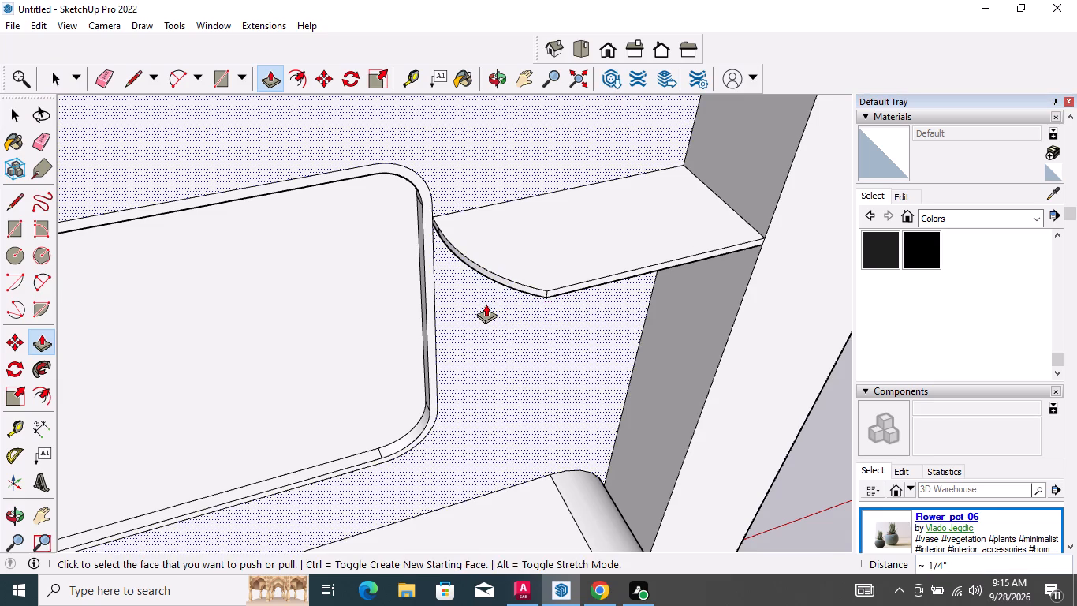
key("space")
Select all the shelf's faces and edges, including the underside and curved front, and copy it straight down about 3 1/8" along the side strip.
scroll(430, 307, "down", 4)
middle_click_drag(474, 327, 448, 125)
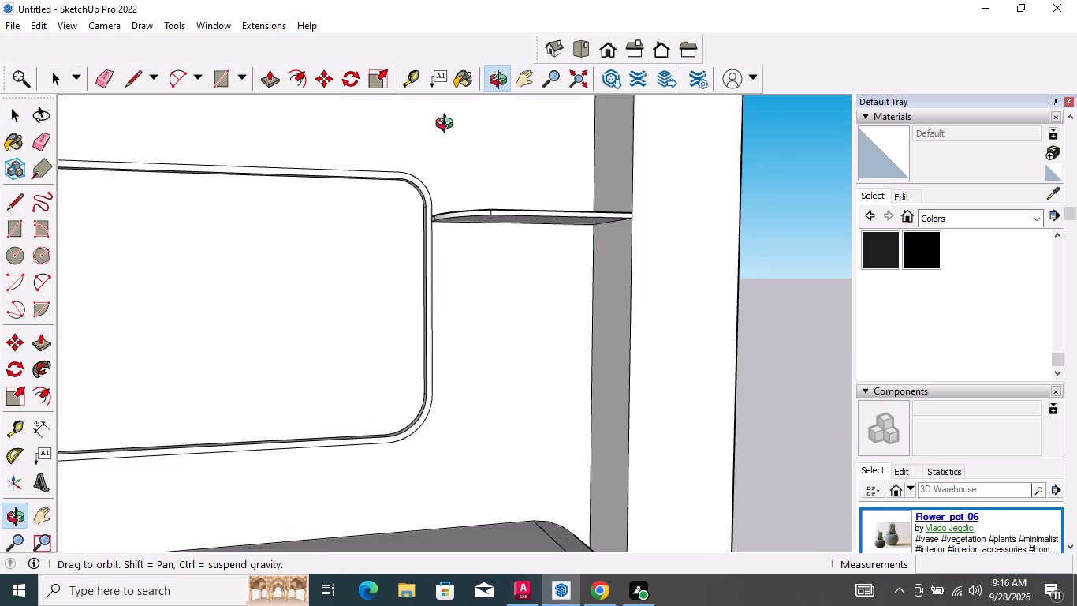
middle_click_drag(448, 125, 419, 176)
key("space")
middle_click_drag(461, 219, 464, 219)
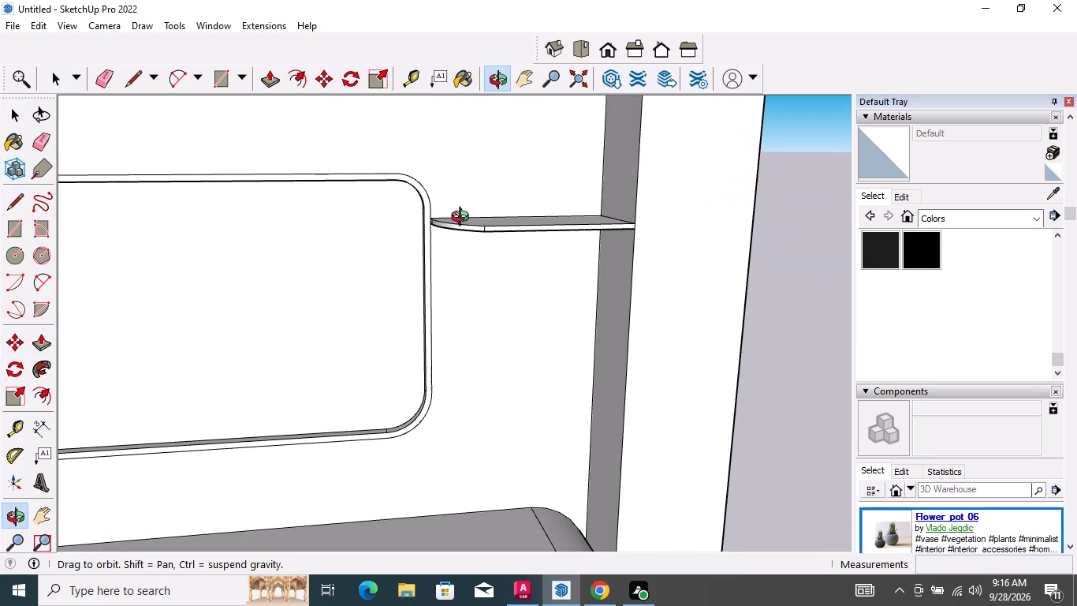
middle_click_drag(464, 219, 482, 359)
triple_click(531, 245)
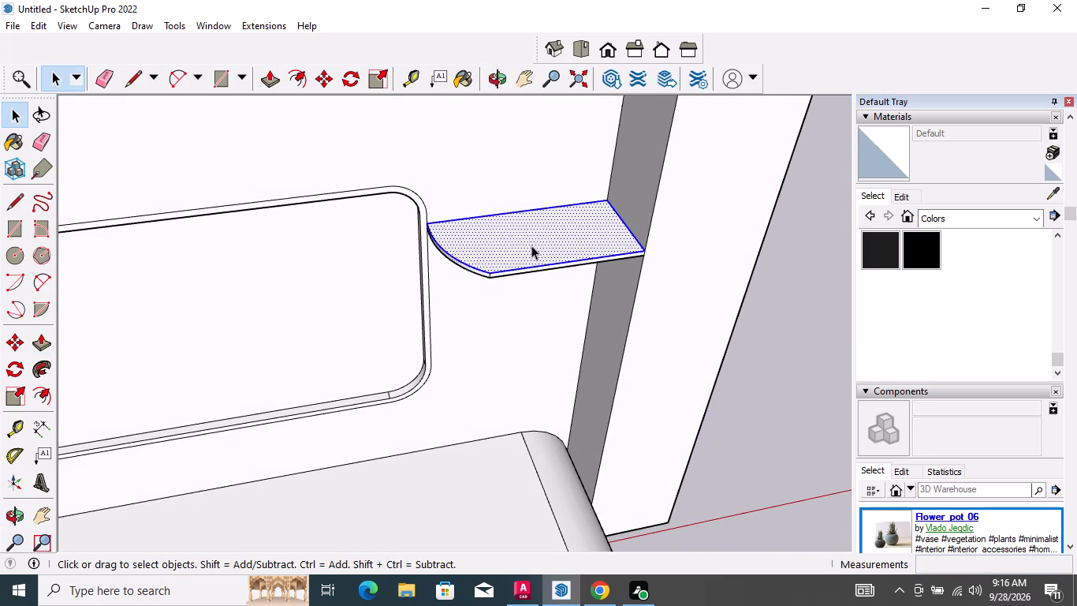
left_click(754, 322)
double_click(494, 238)
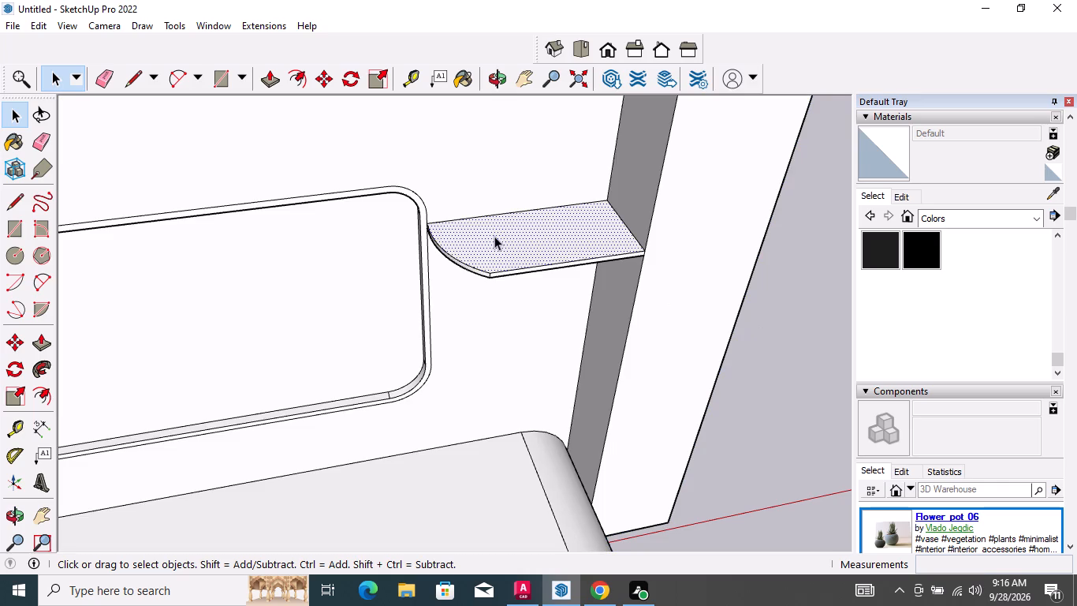
middle_click_drag(489, 294, 484, 66)
middle_click_drag(482, 208, 483, 181)
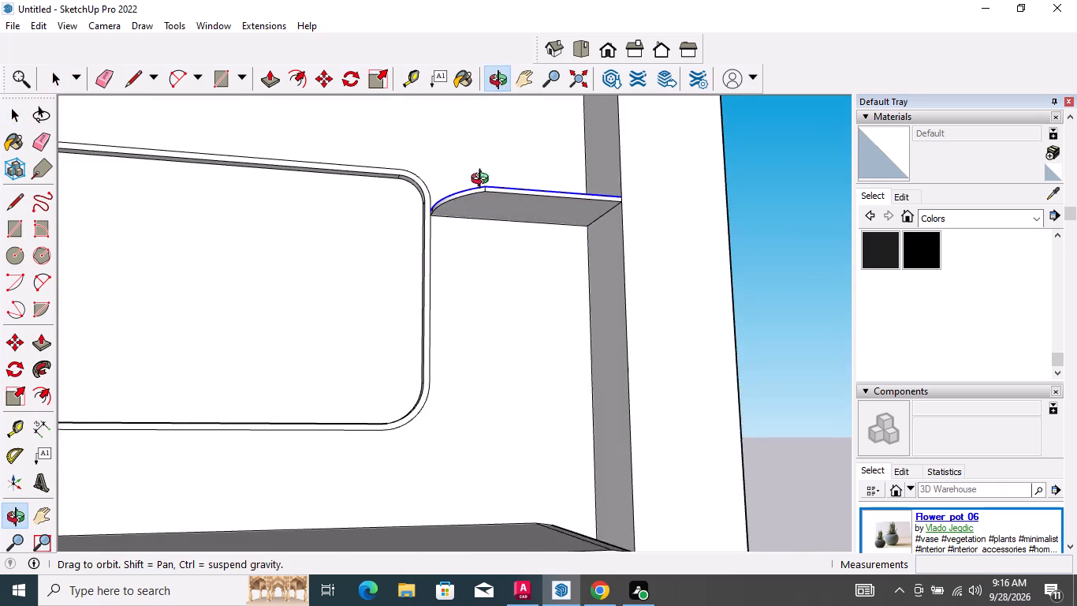
middle_click_drag(483, 181, 483, 147)
double_click(482, 204, "ctrl")
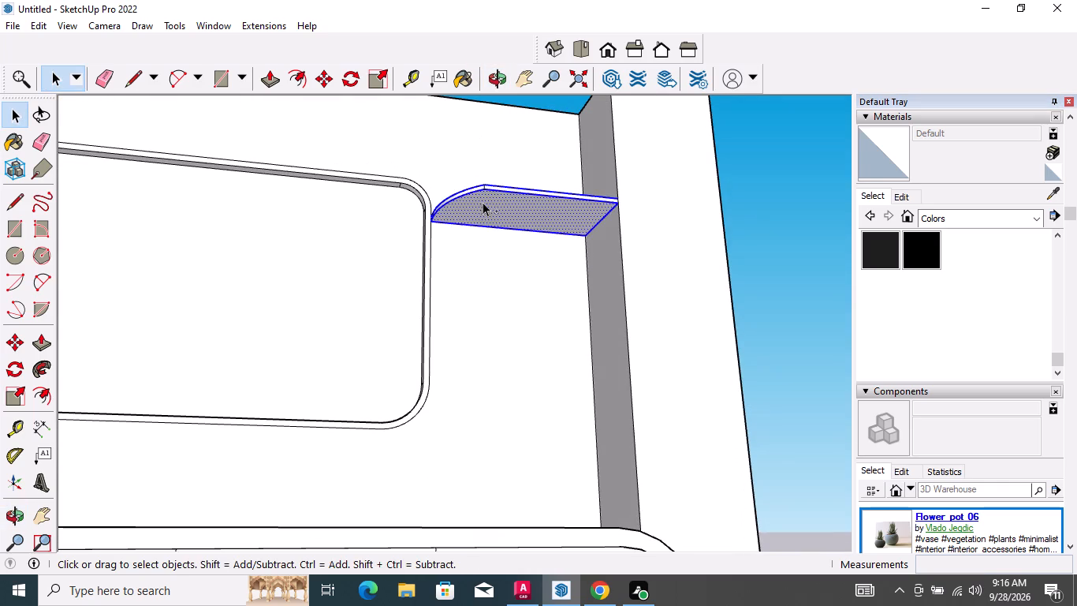
middle_click_drag(494, 172, 482, 226)
scroll(479, 178, "up", 12)
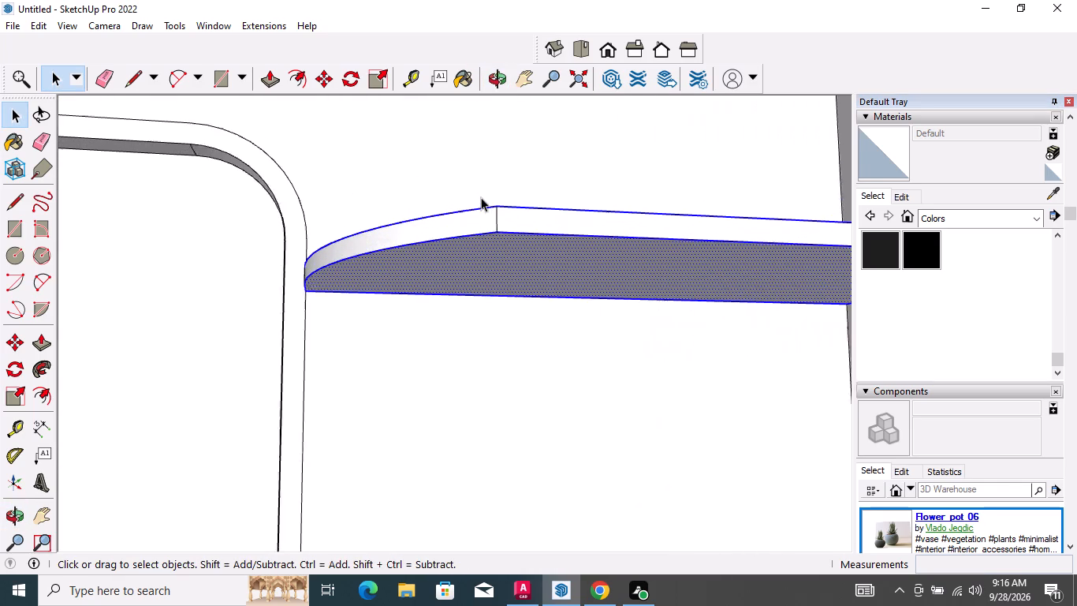
scroll(481, 197, "up", 1)
left_click(523, 219, "ctrl")
left_click(493, 219, "ctrl")
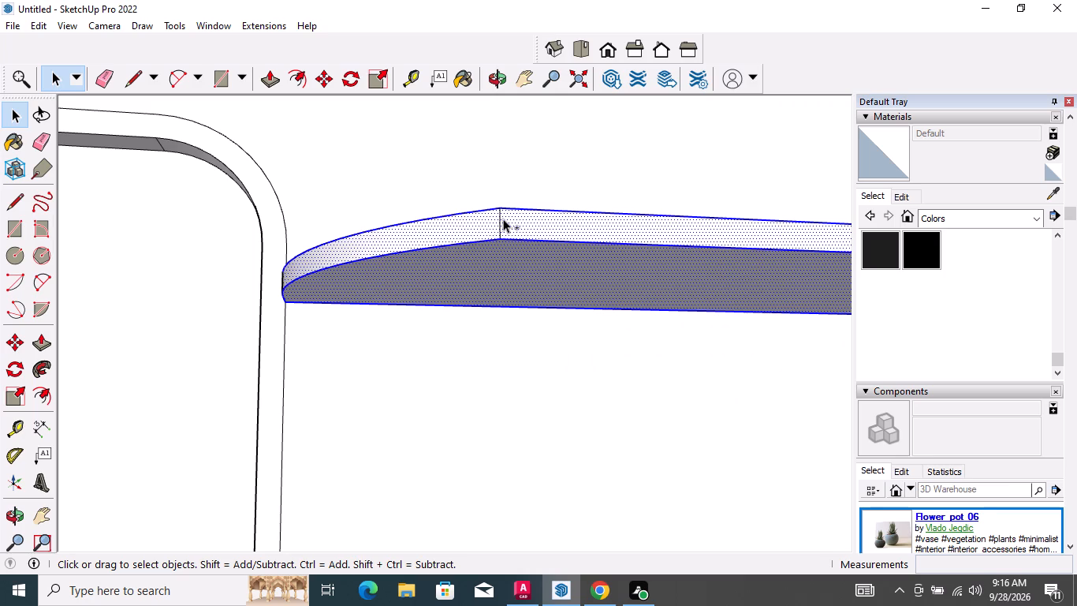
left_click(501, 219, "ctrl")
scroll(494, 245, "down", 4, "ctrl")
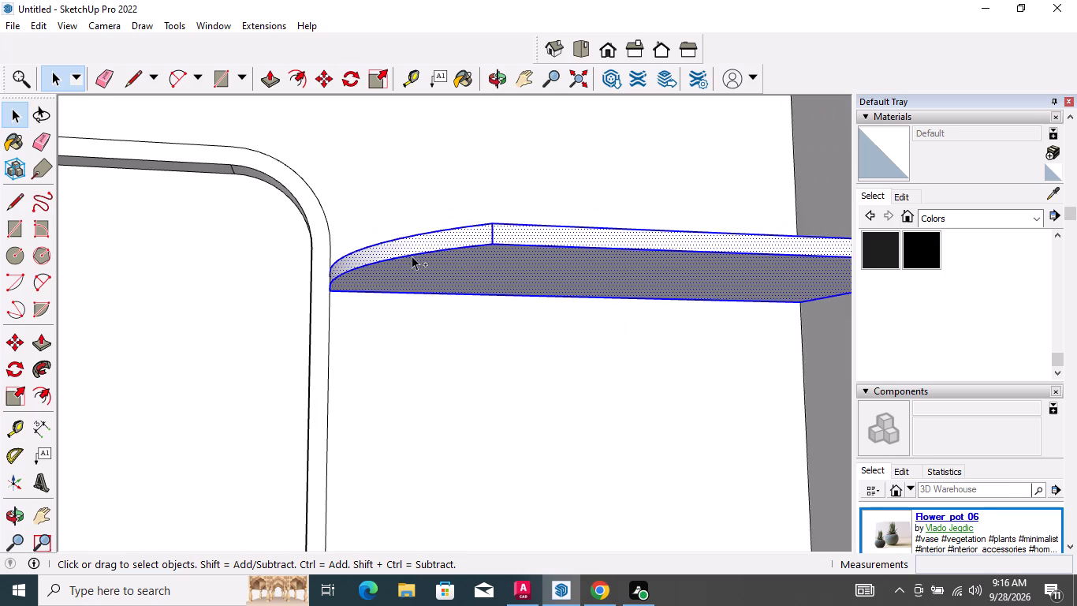
middle_click_drag(412, 256, 644, 249, "ctrl")
scroll(322, 256, "up", 5, "ctrl")
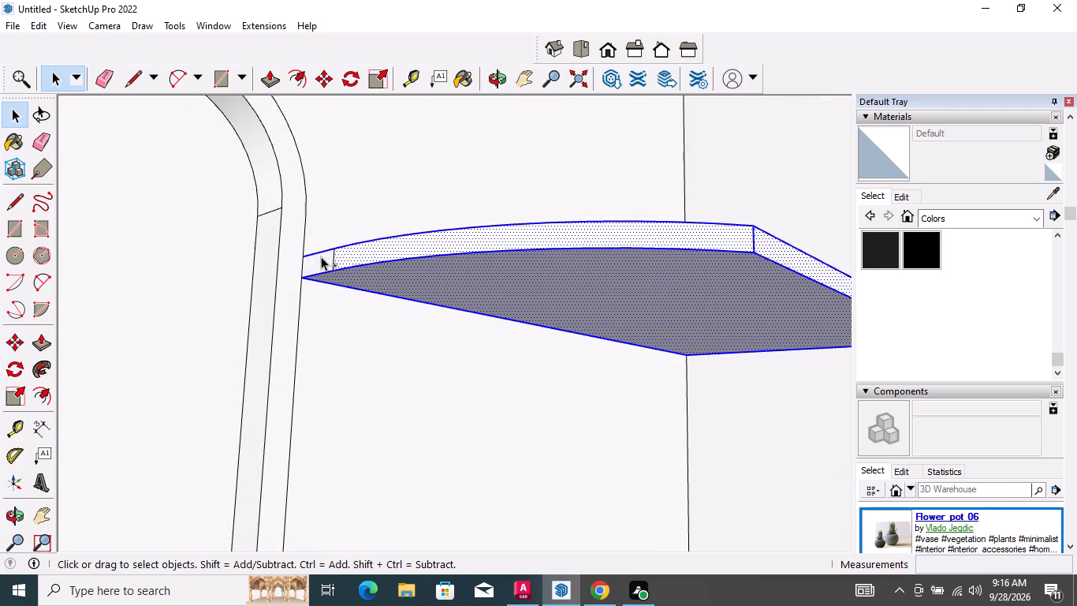
scroll(321, 256, "up", 3, "ctrl")
left_click(324, 261, "ctrl")
left_click(341, 256, "ctrl")
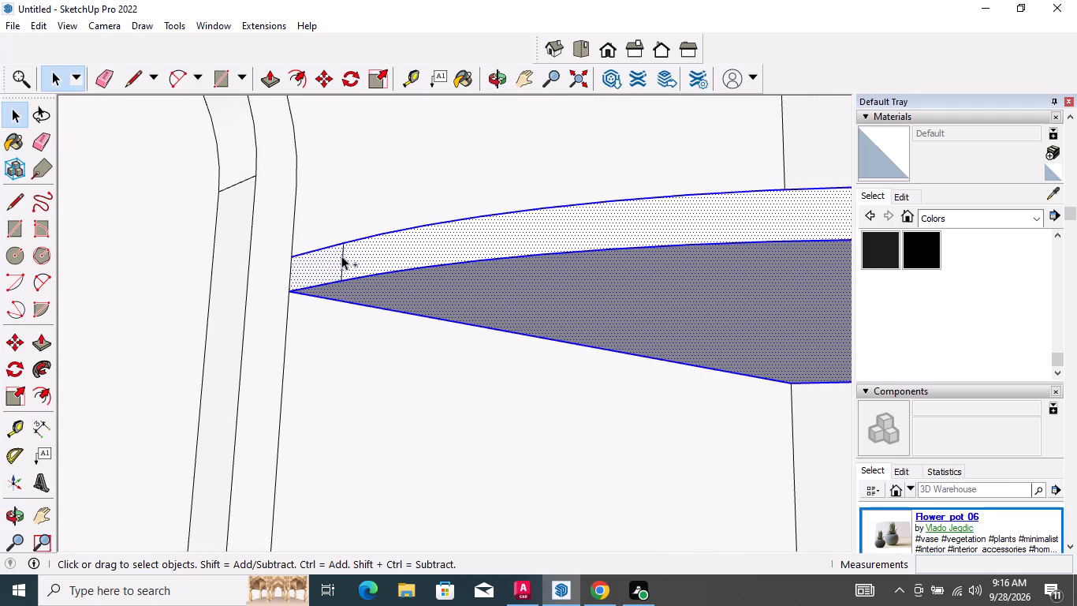
scroll(336, 256, "down", 10, "ctrl")
scroll(324, 245, "down", 4)
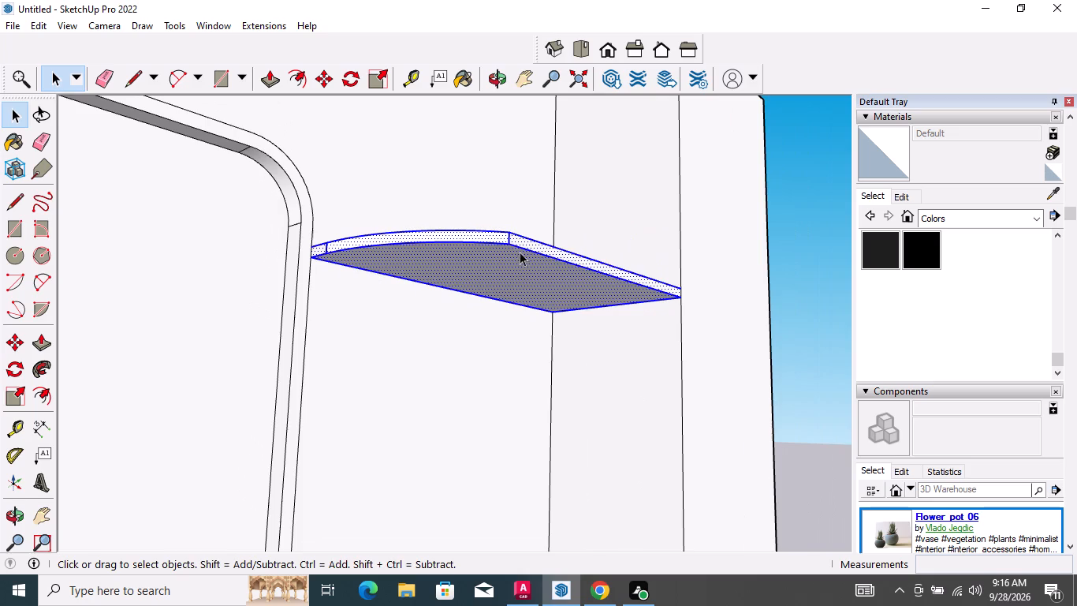
middle_click_drag(519, 251, 354, 297)
scroll(499, 189, "down", 1)
scroll(695, 248, "up", 6)
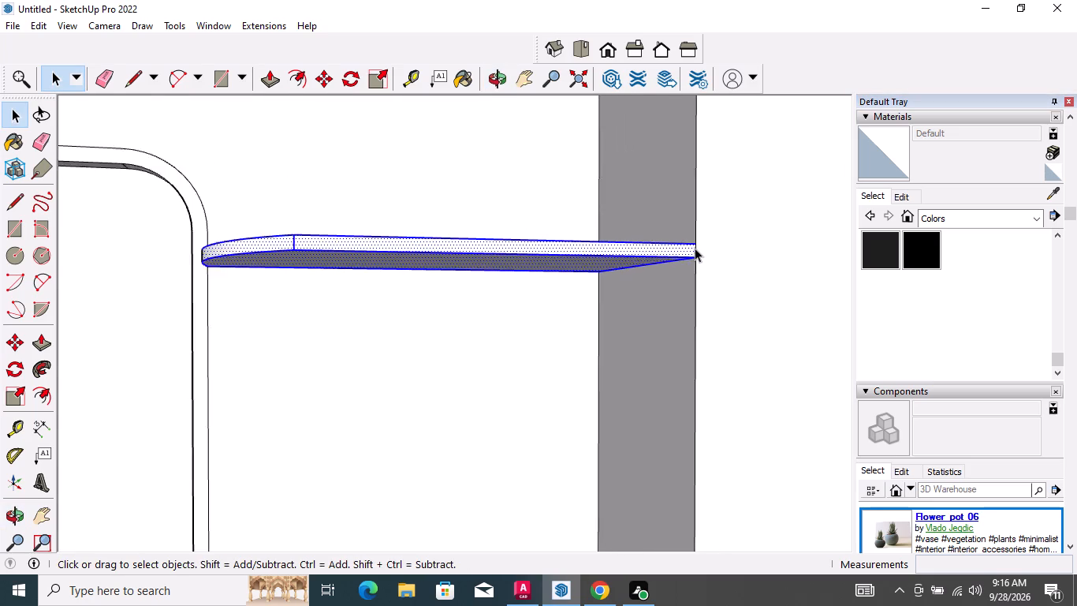
scroll(695, 248, "up", 3)
scroll(559, 216, "down", 13)
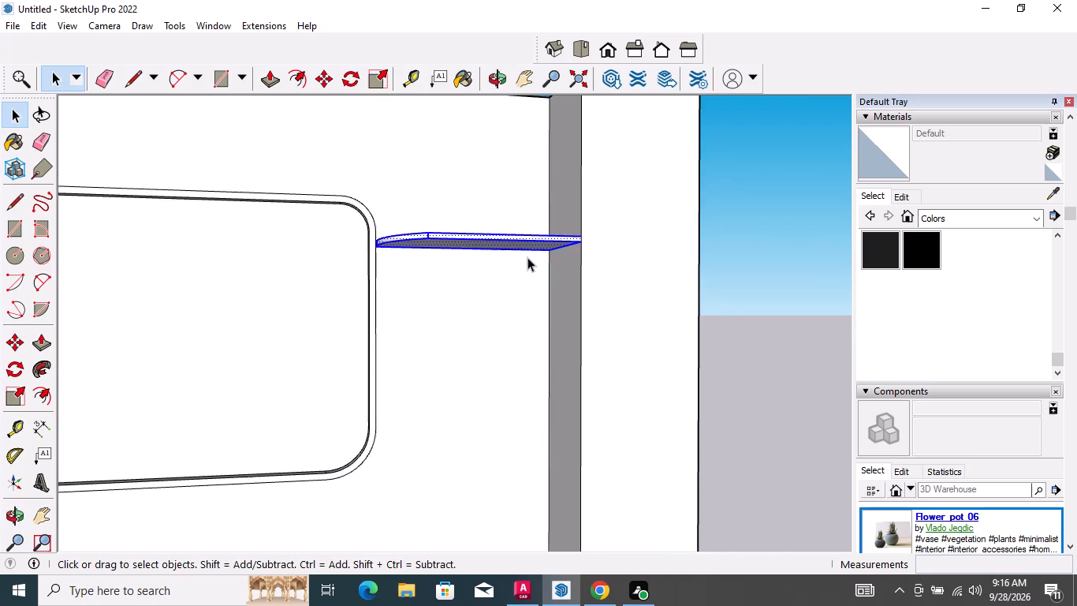
scroll(527, 257, "down", 3)
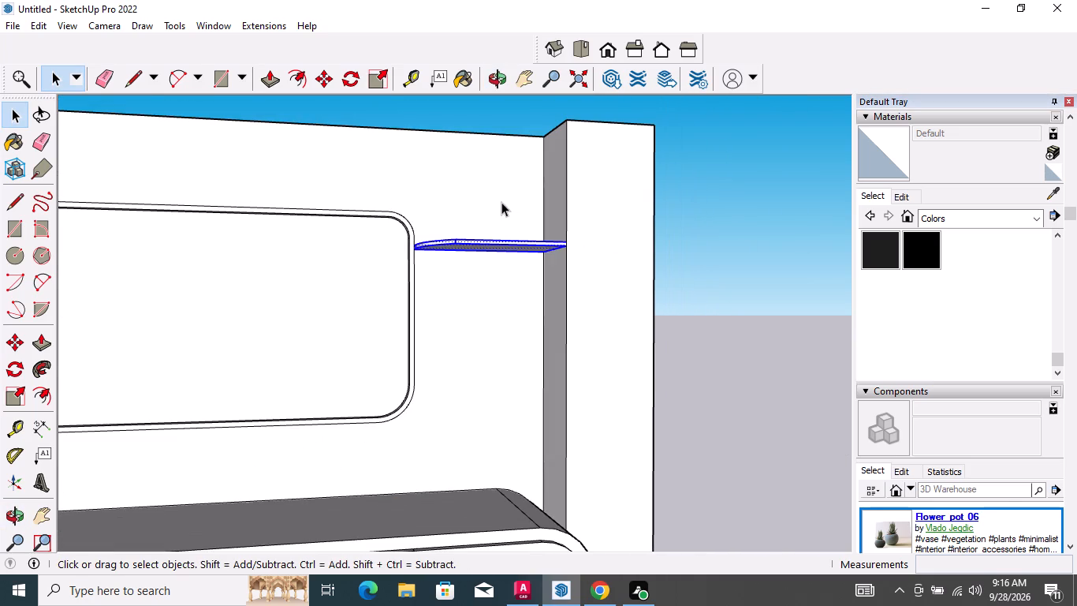
middle_click_drag(498, 212, 465, 301)
scroll(490, 250, "up", 2)
key("m")
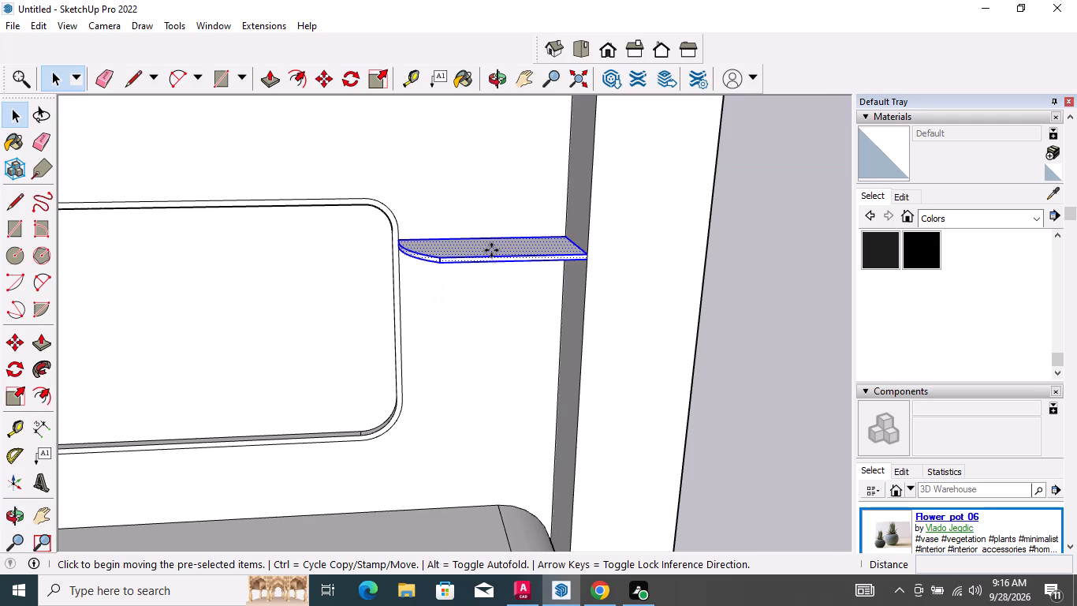
scroll(583, 264, "up", 5)
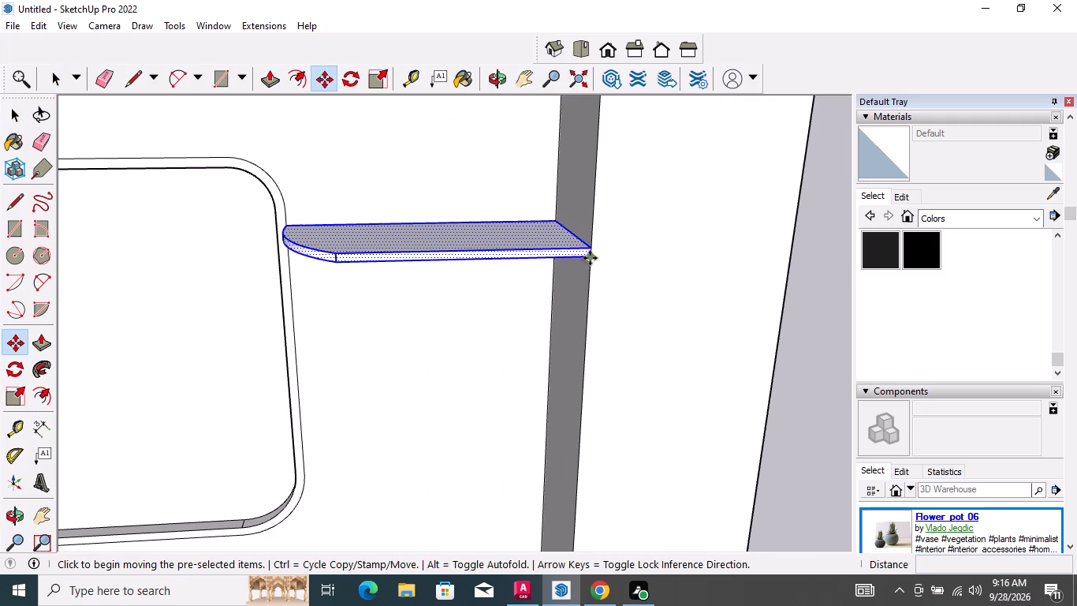
left_click(590, 258)
scroll(590, 265, "down", 4)
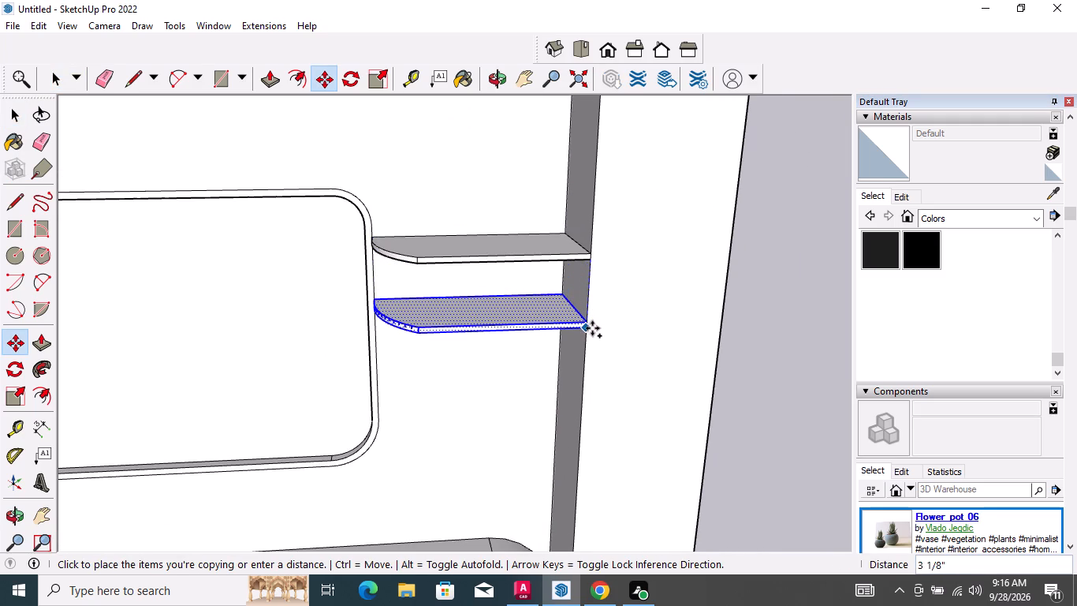
left_click(592, 328)
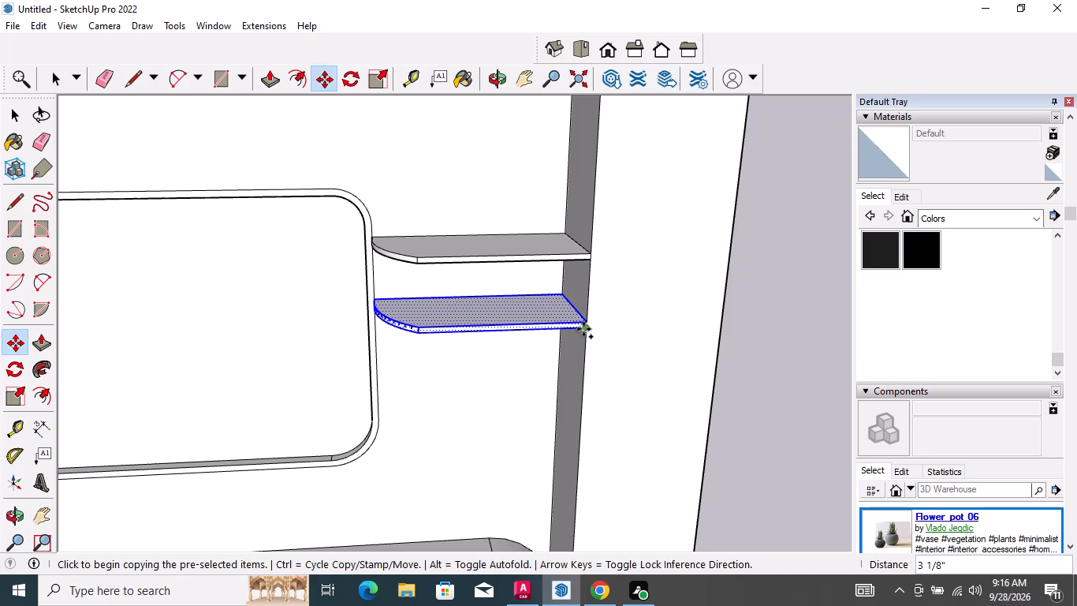
Copy the second shelf straight down about 3 5/16" along the side strip to make a third shelf.
left_click(584, 329)
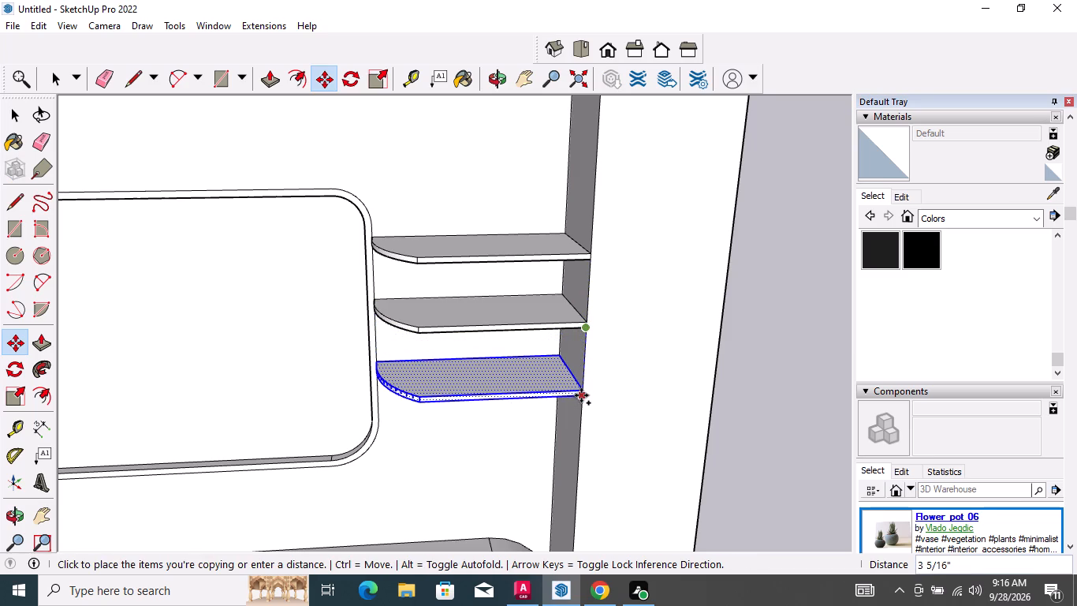
left_click(581, 397)
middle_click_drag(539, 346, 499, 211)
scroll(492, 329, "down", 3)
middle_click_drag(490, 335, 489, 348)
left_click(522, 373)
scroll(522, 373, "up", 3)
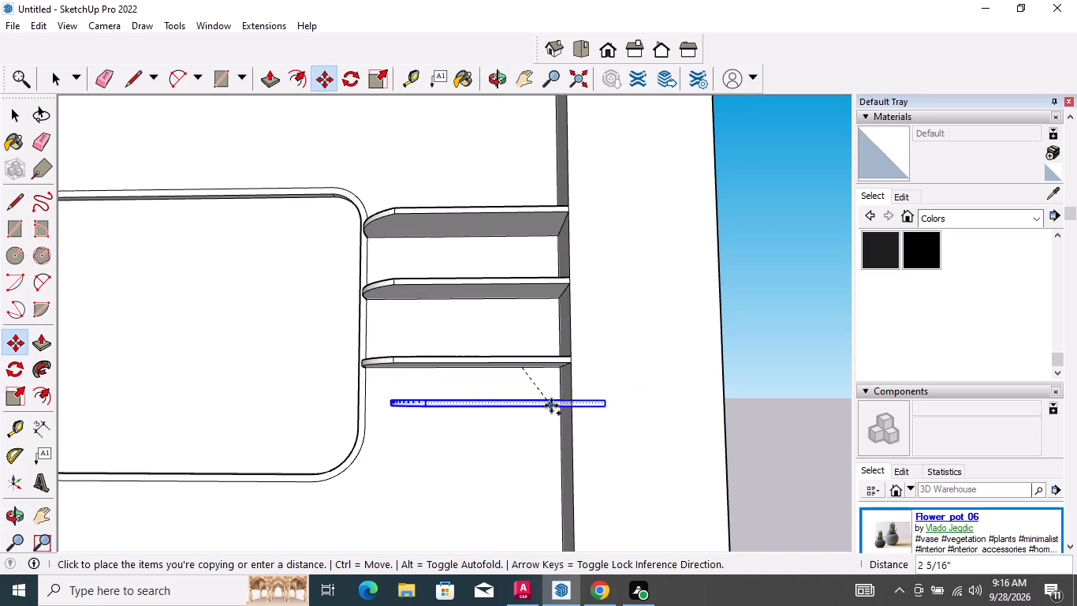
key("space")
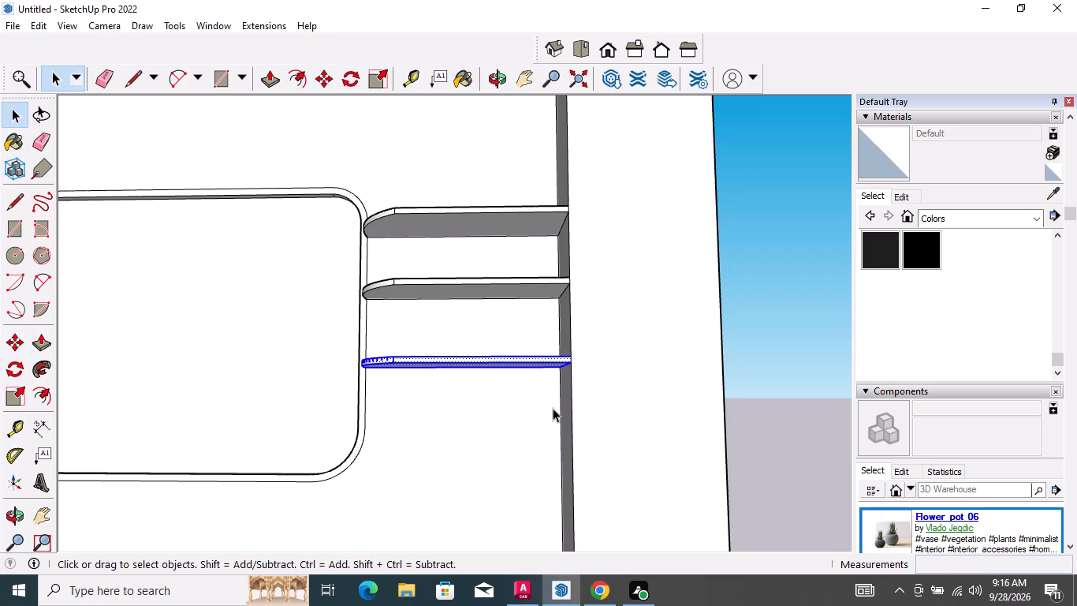
Copy the third shelf straight down about 3 1/16" along the side strip to make a fourth shelf.
key("m")
left_click(570, 364)
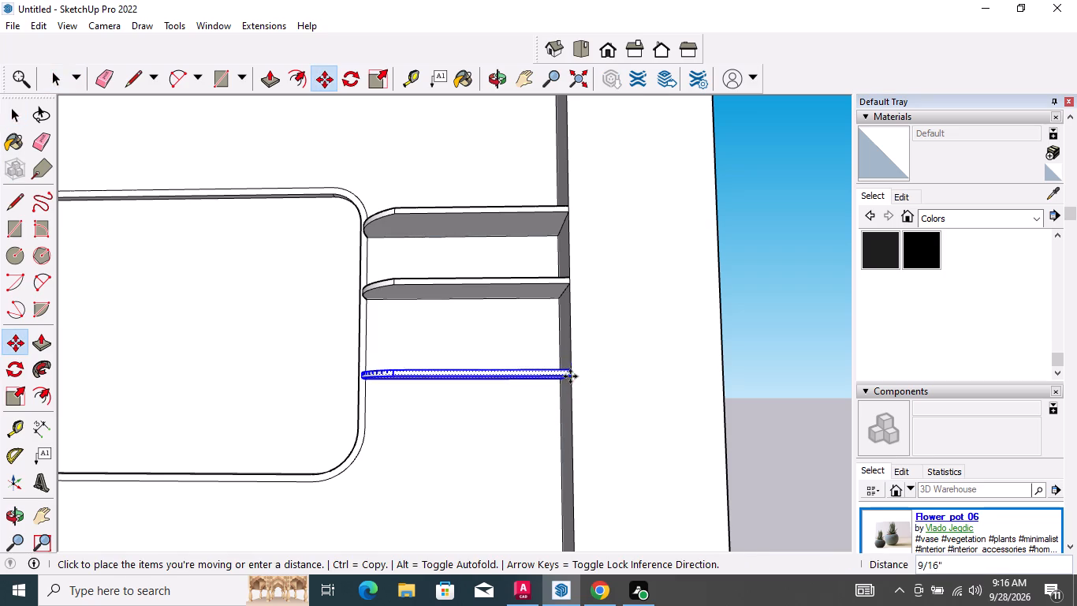
middle_click_drag(565, 387, 548, 469)
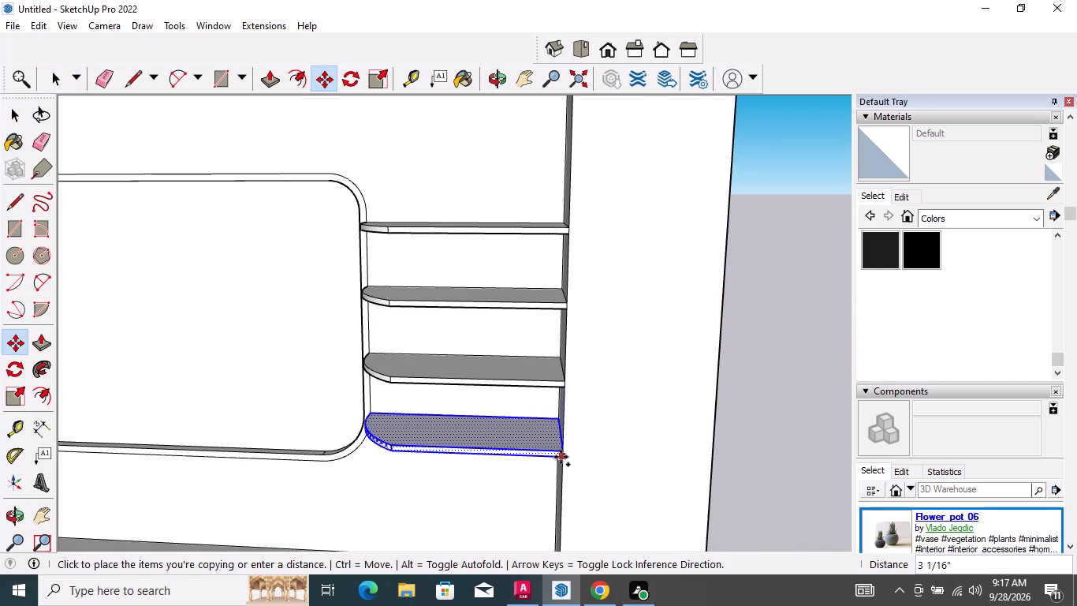
left_click(561, 453)
key("space")
middle_click_drag(543, 399, 553, 348)
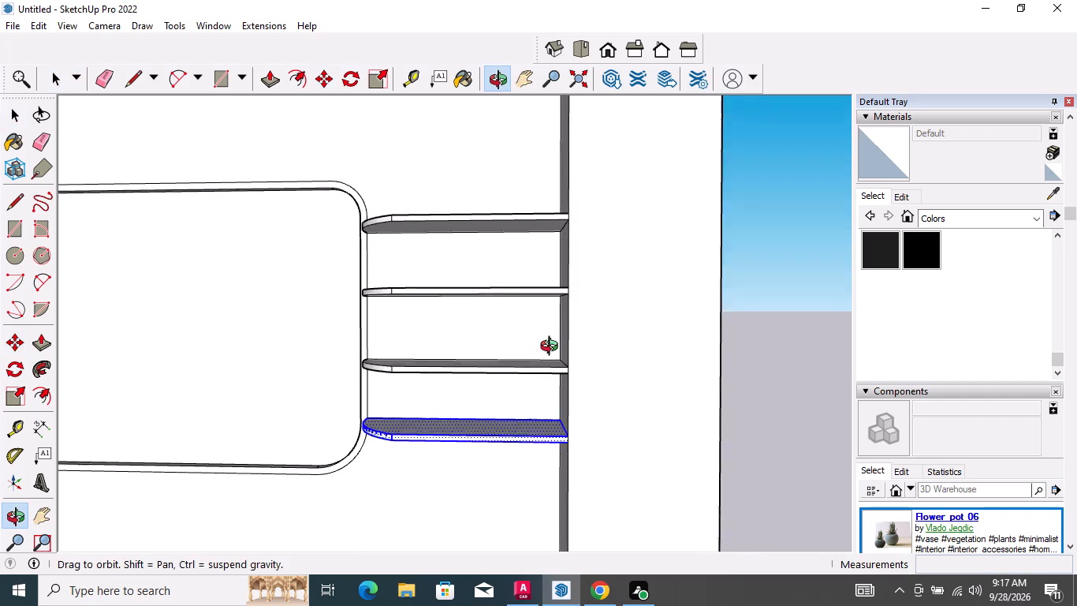
middle_click_drag(553, 348, 553, 335)
left_click(797, 328)
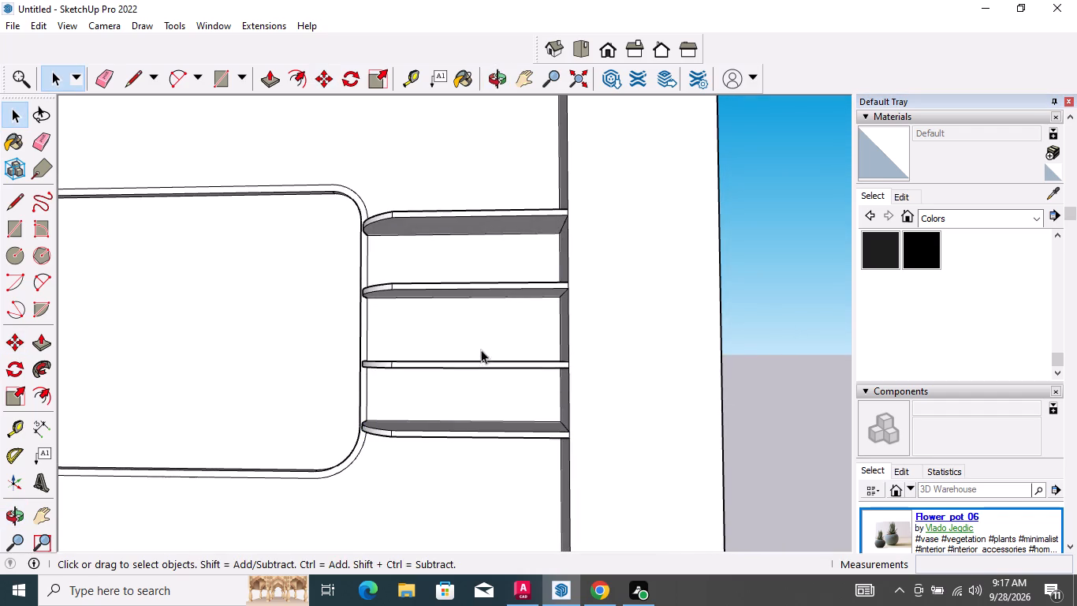
Extend the main panel's bottom face downward about 3/8" and a further 15/16", leaving the side strip and block as they are.
scroll(481, 350, "down", 8)
middle_click_drag(367, 338, 527, 443)
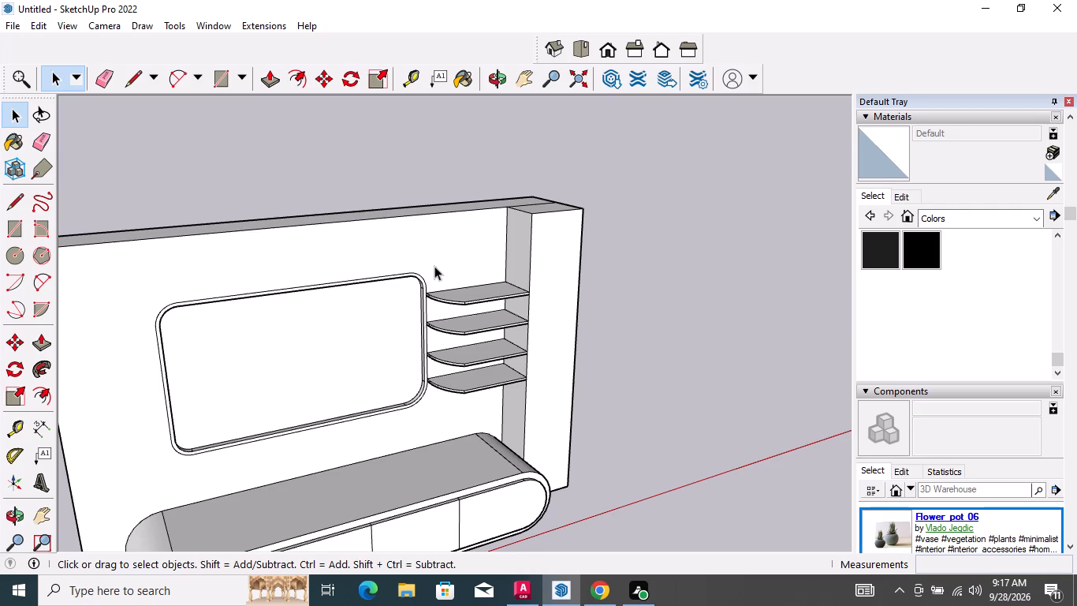
scroll(435, 266, "down", 6)
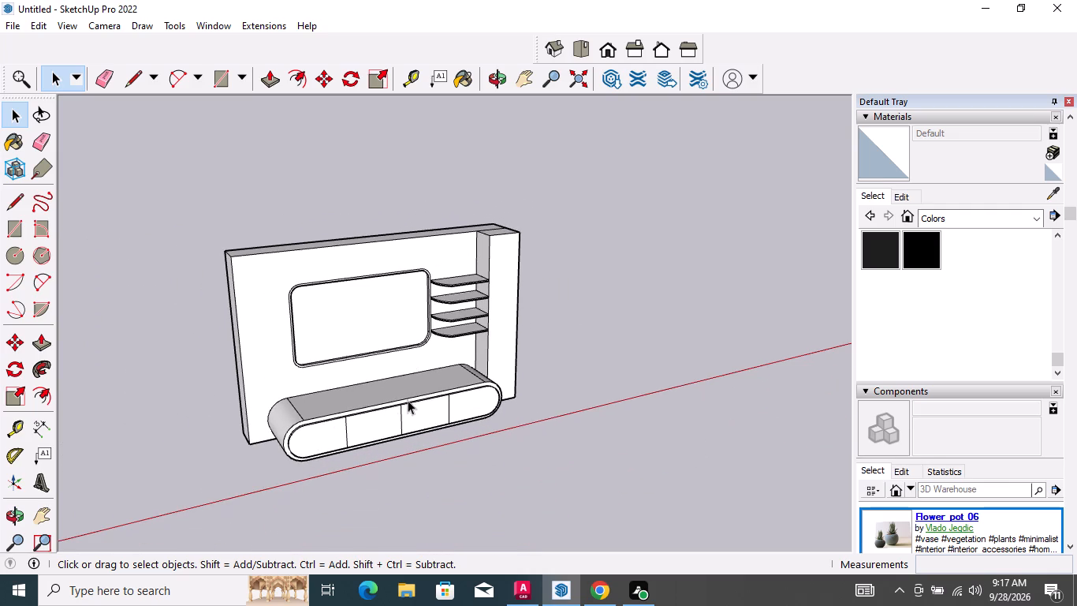
middle_click_drag(406, 400, 325, 263)
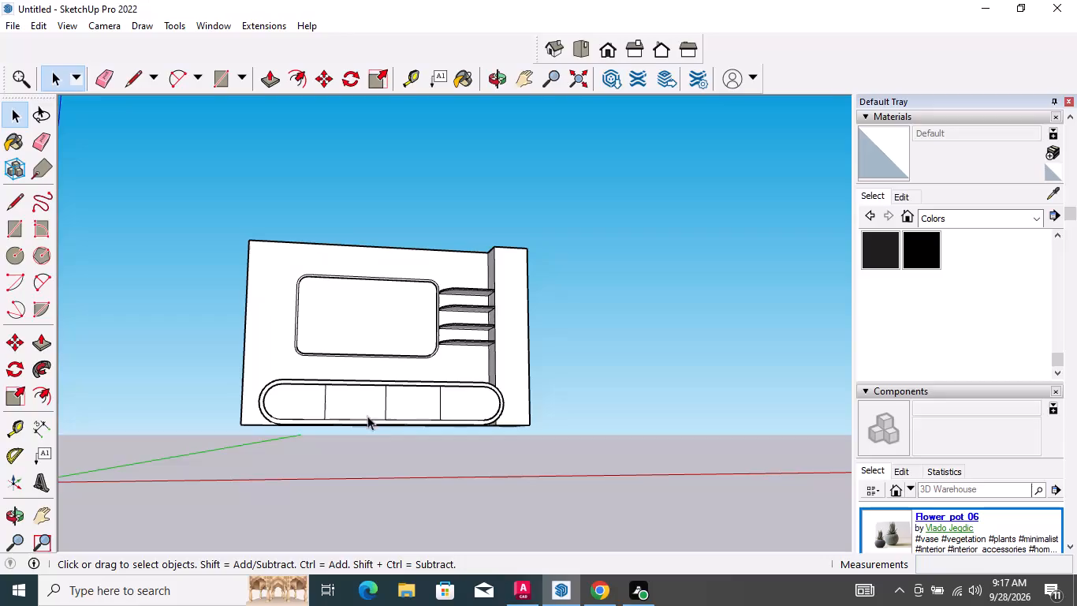
middle_click_drag(389, 428, 390, 329)
scroll(390, 473, "up", 2)
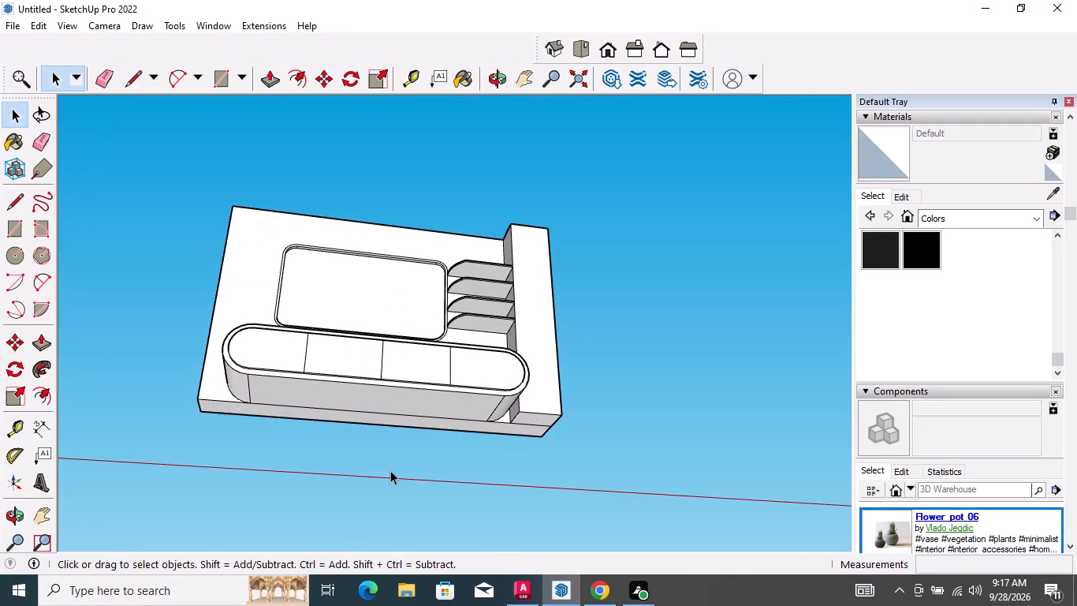
key("p")
left_click(393, 421)
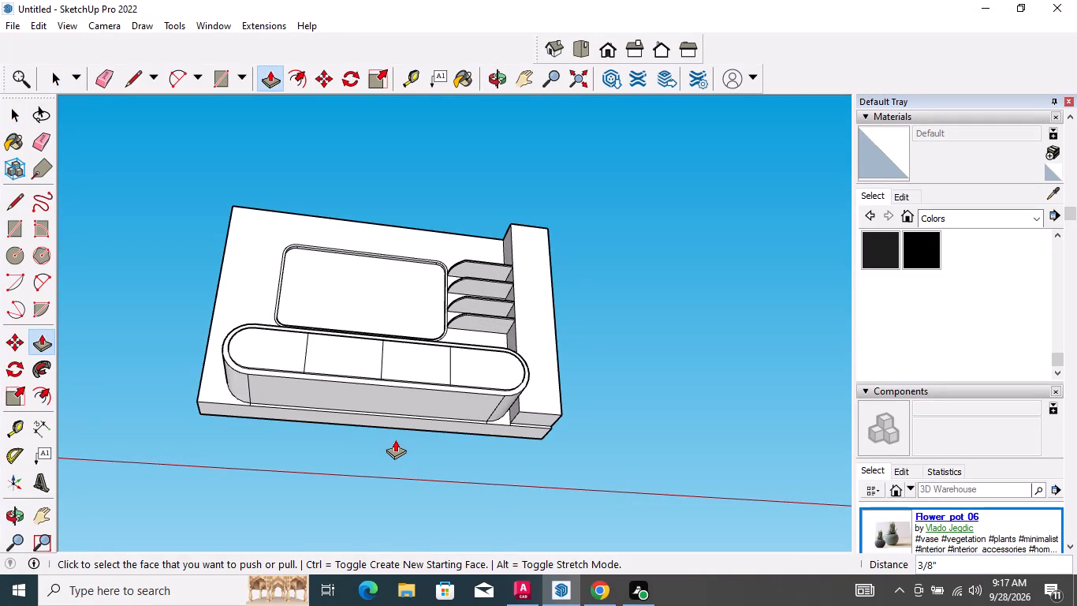
left_click(395, 440)
left_click(392, 415)
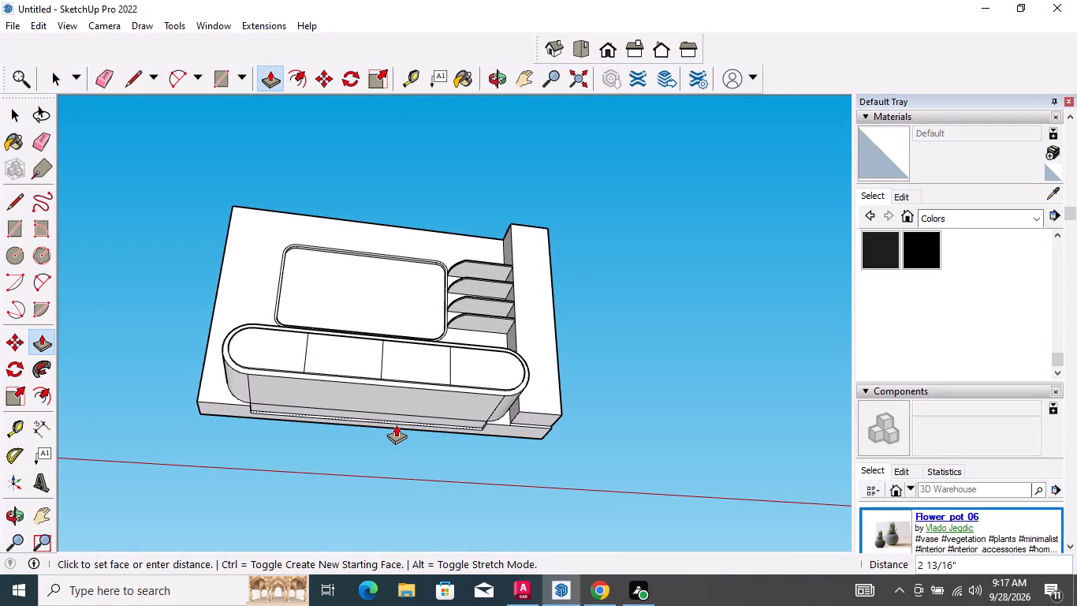
key("Escape")
left_click(397, 423)
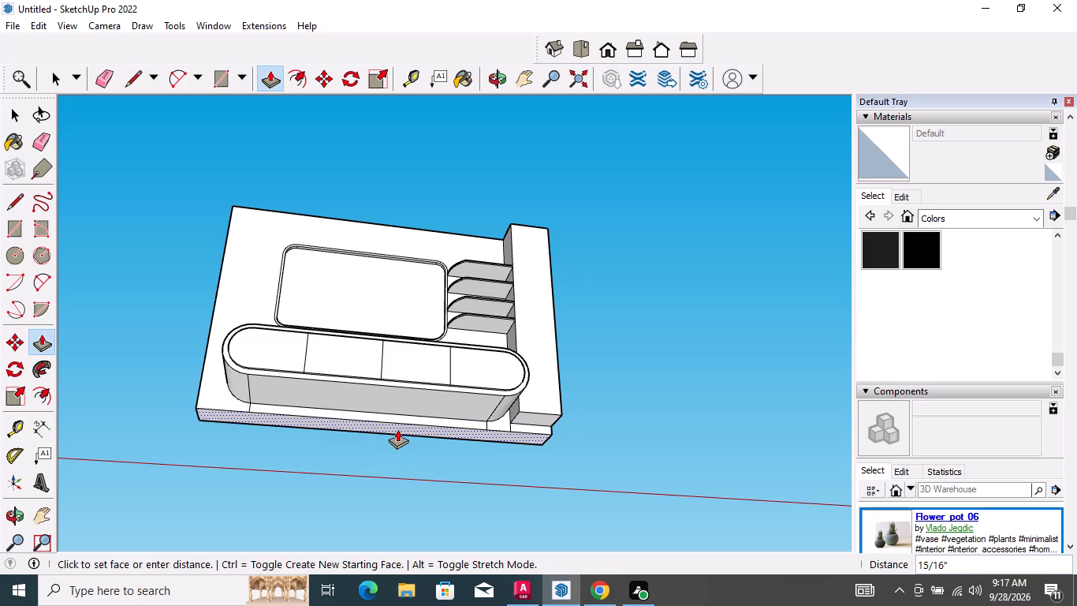
left_click(397, 429)
key("space")
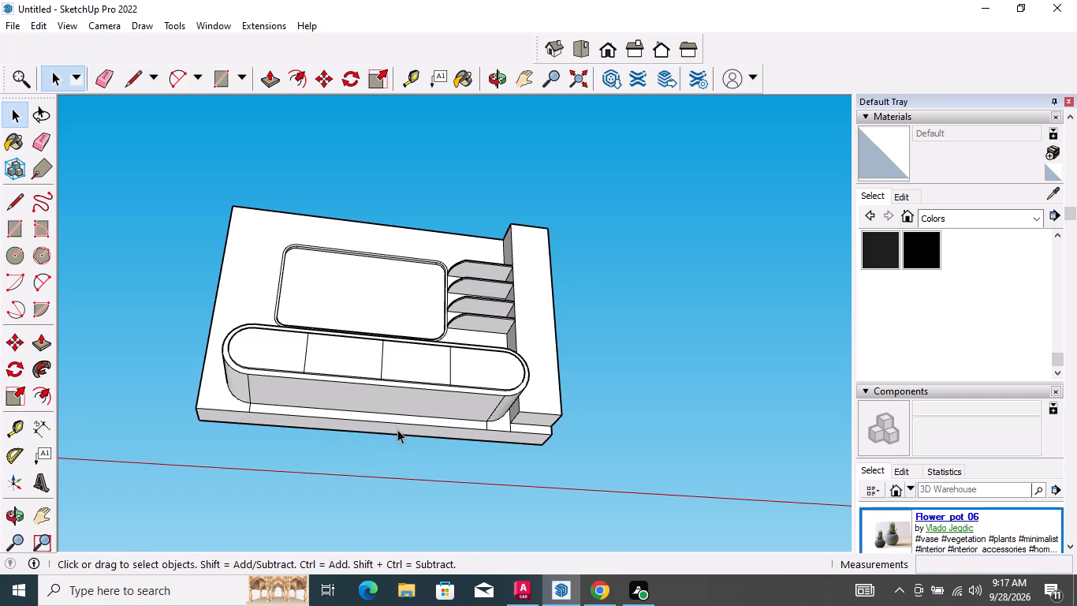
Erase the three leftover edges across the panel's front face below the rounded block.
type("e")
scroll(295, 415, "up", 4)
scroll(222, 396, "up", 3)
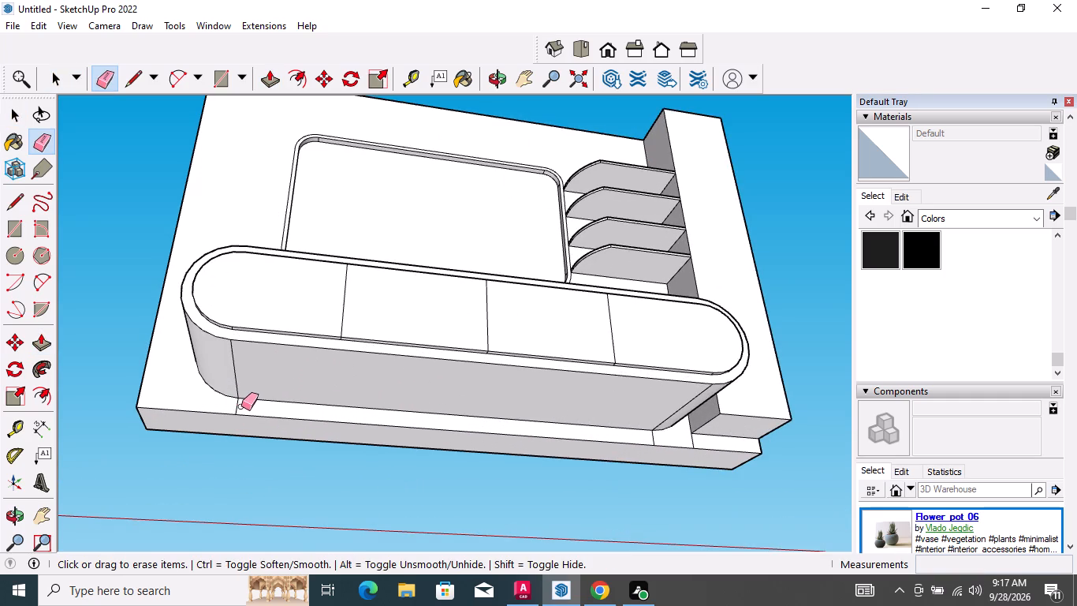
left_click(238, 407)
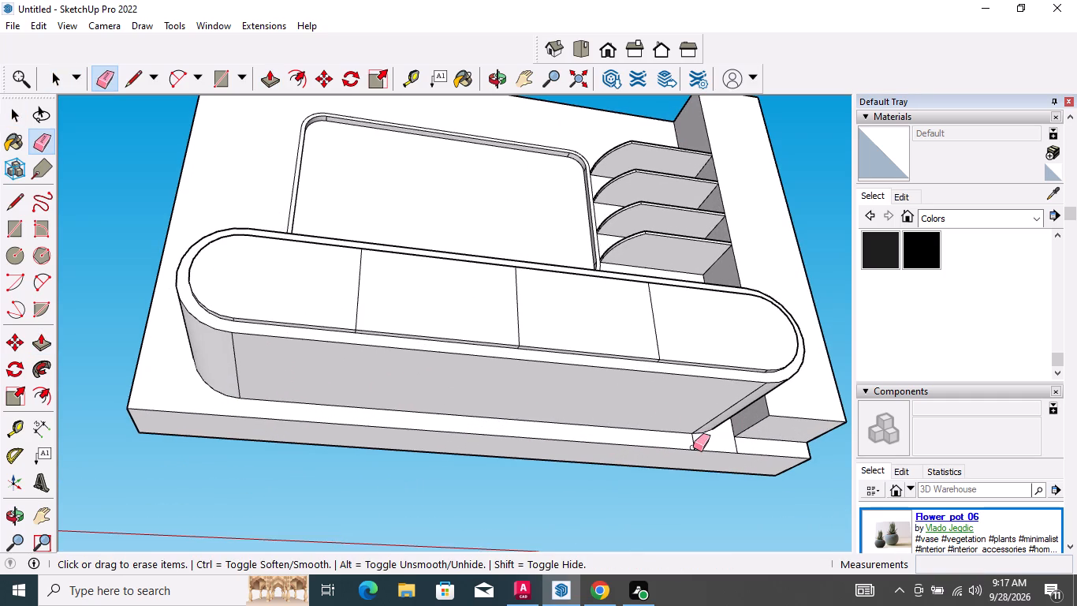
left_click(694, 447)
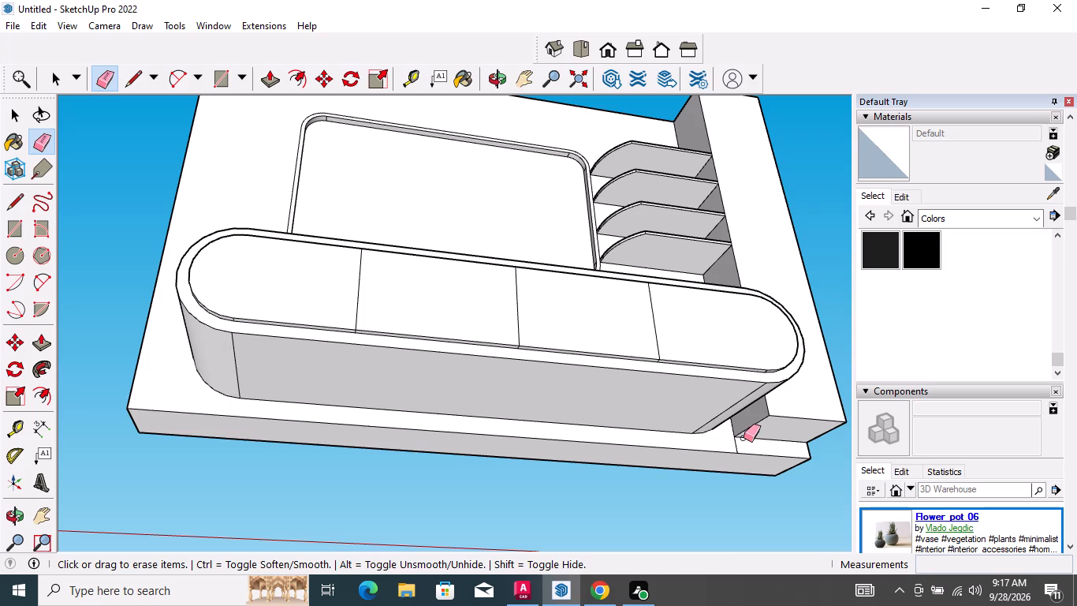
left_click(735, 443)
key("space")
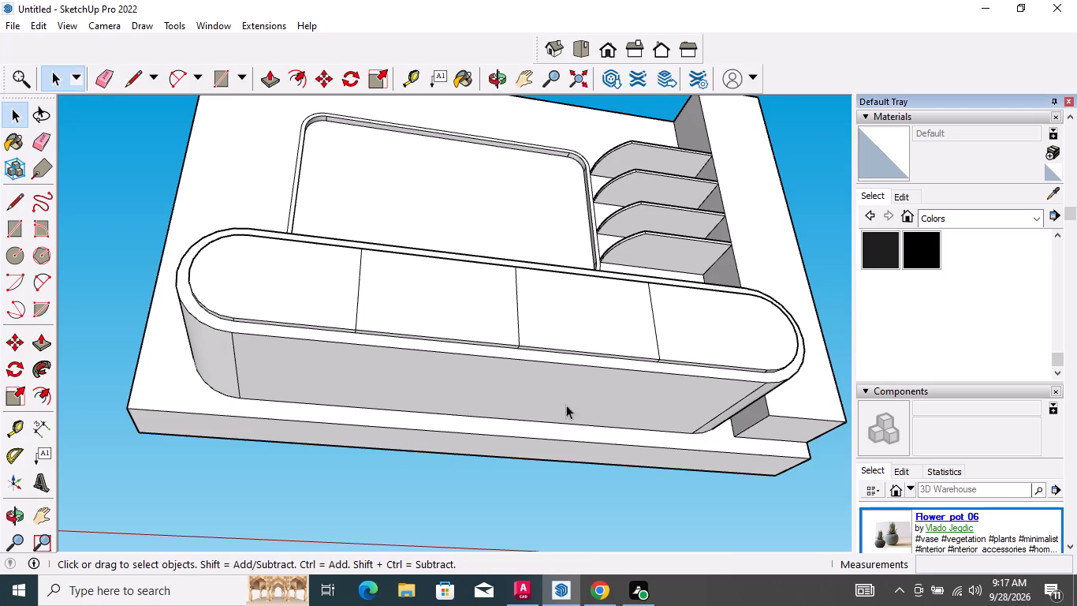
Draw a narrow rectangle across the full 9 13/16" depth of the block's underside, beside the left rounded end.
scroll(531, 401, "down", 3)
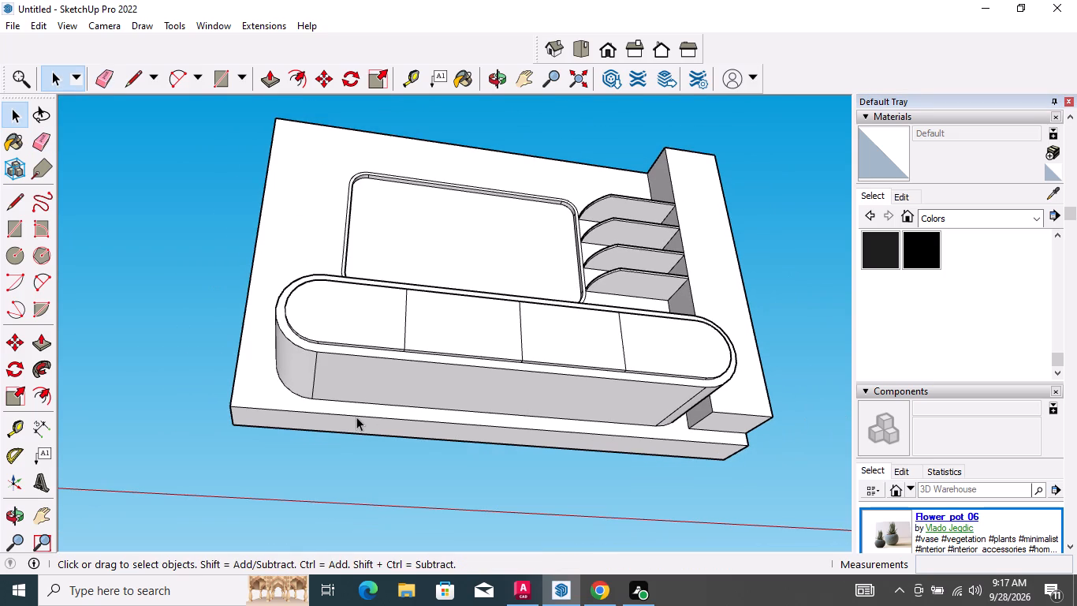
key("r")
scroll(341, 373, "up", 3)
middle_click_drag(342, 375, 342, 374)
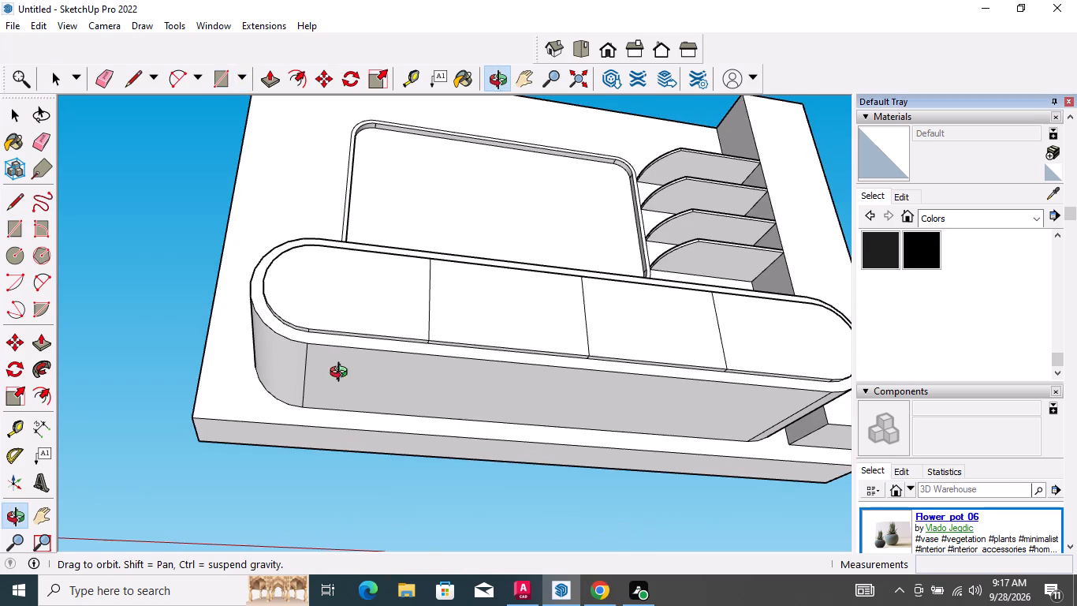
middle_click_drag(342, 374, 348, 316)
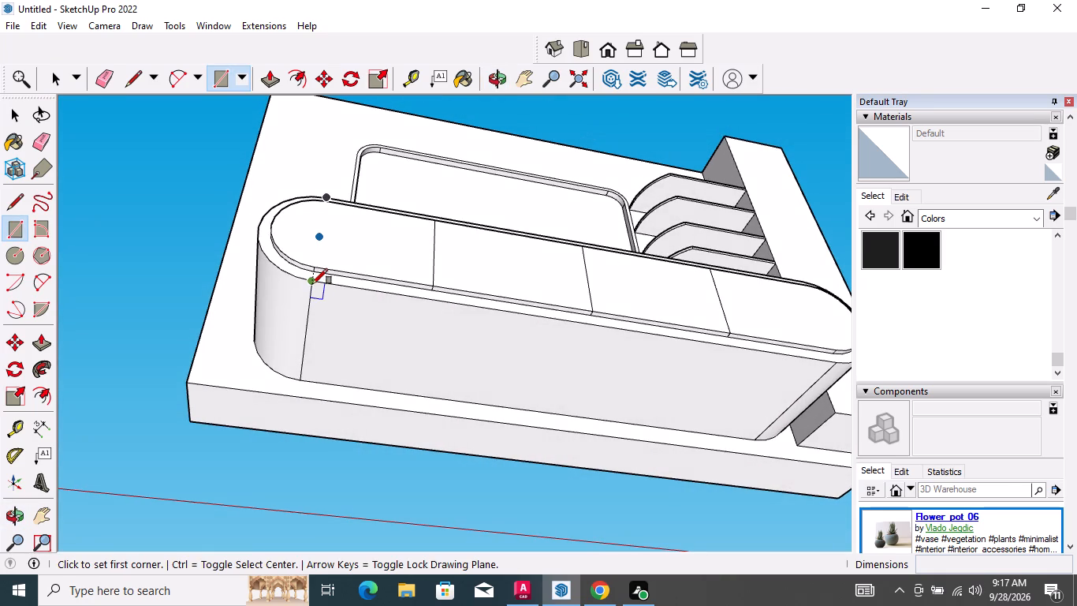
left_click(312, 284)
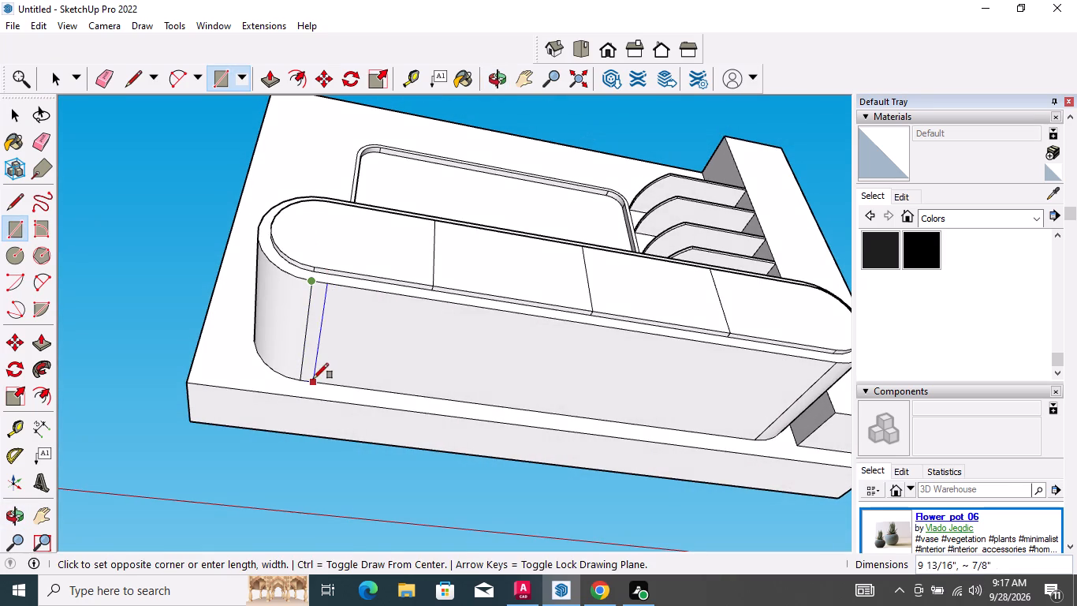
left_click(311, 381)
key("space")
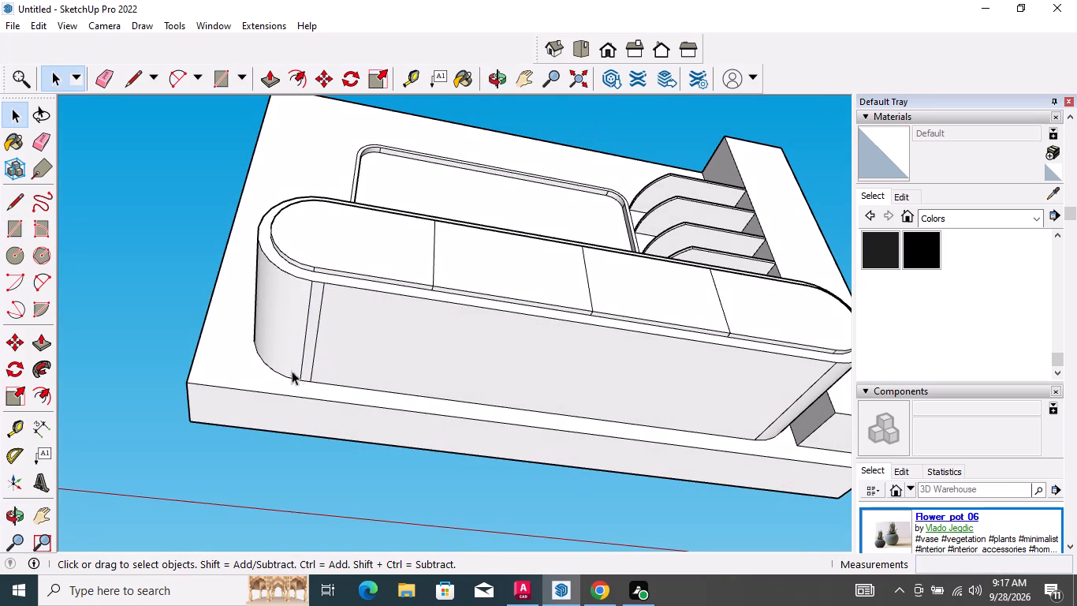
Draw a matching rectangle about 9 13/16" by 5/8" on the block's underside, beside the right rounded end.
scroll(281, 360, "down", 2)
key("space")
key("r")
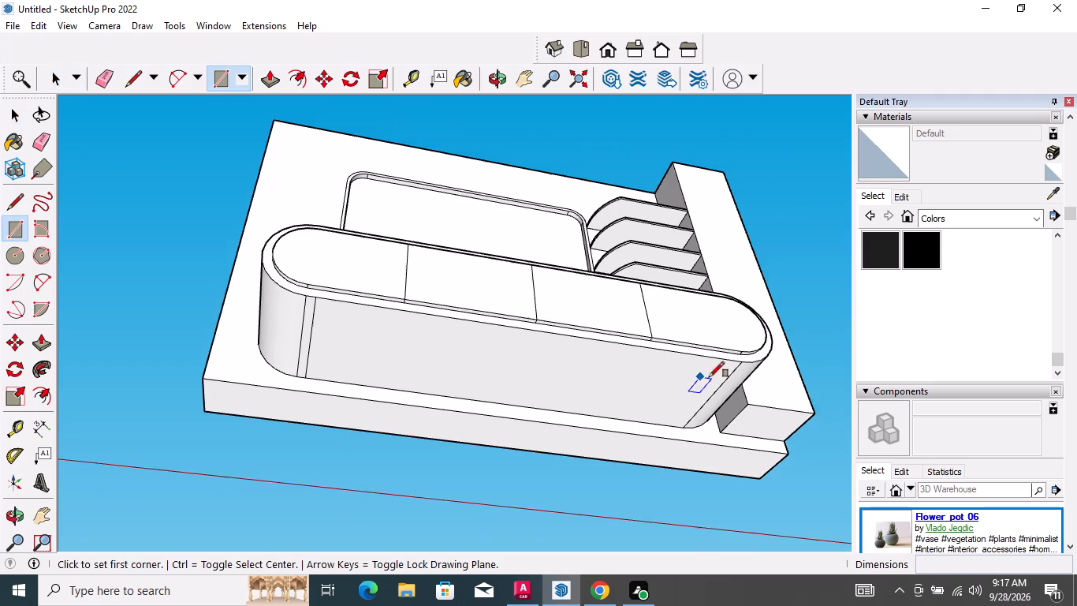
scroll(731, 378, "up", 3)
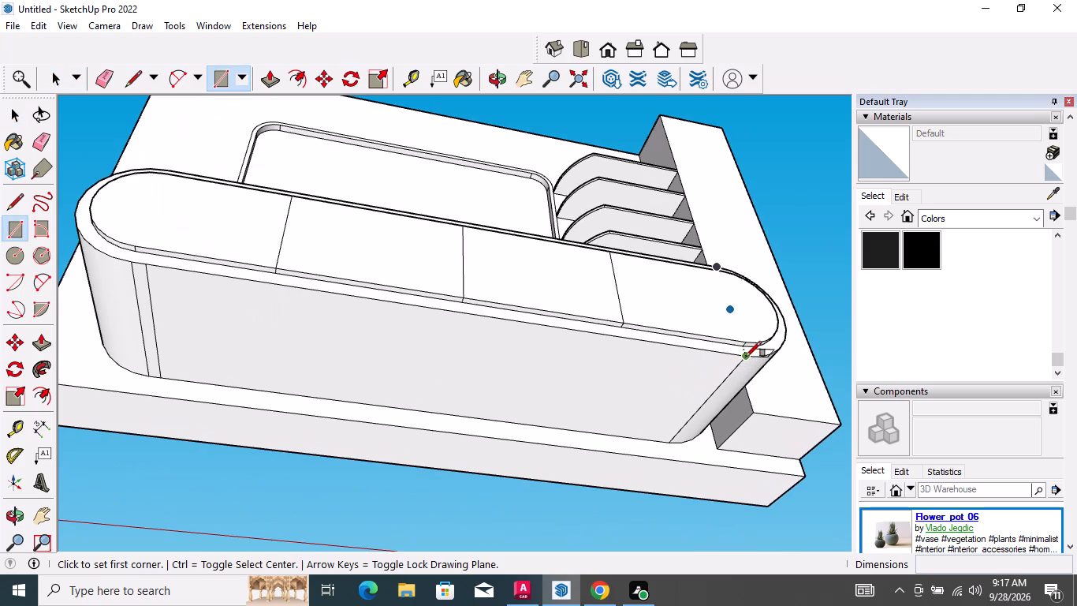
left_click_drag(746, 357, 739, 361)
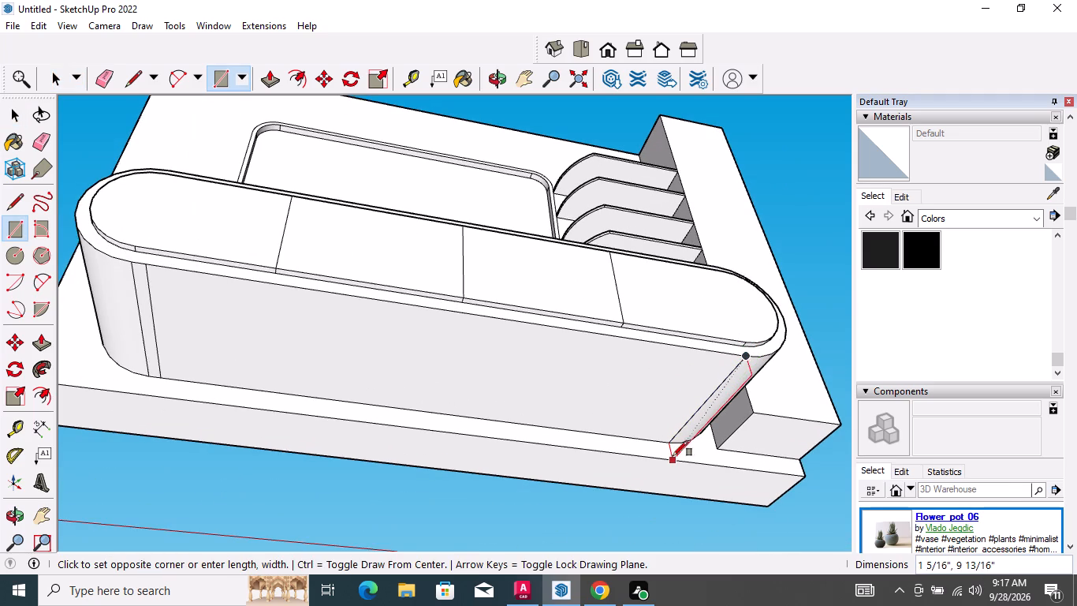
middle_click_drag(668, 441, 575, 432)
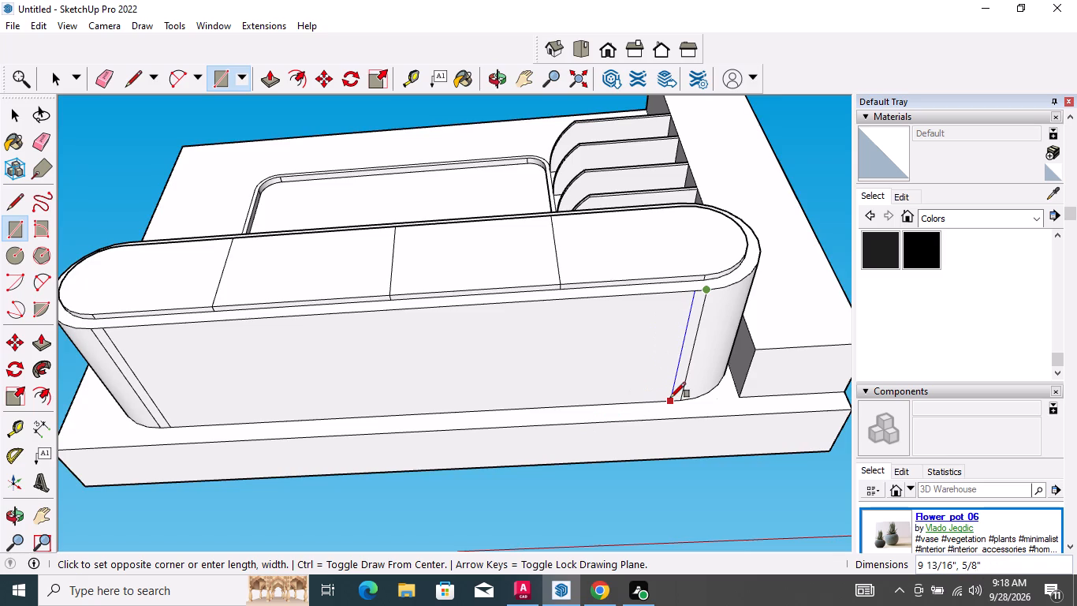
scroll(670, 398, "up", 2)
left_click(671, 398)
key("space")
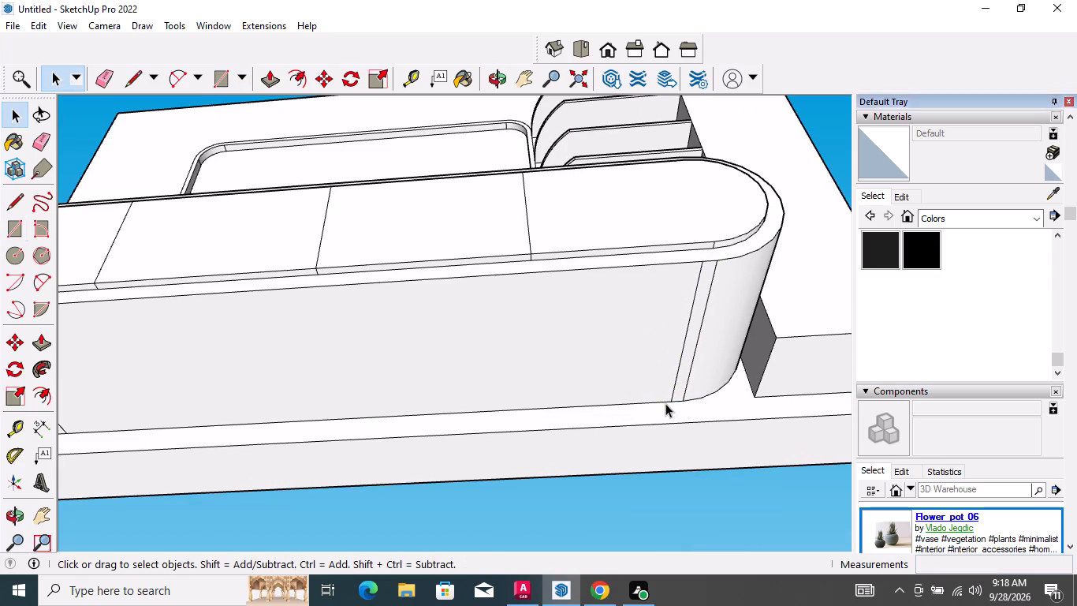
Pull both narrow rectangles down 1 5/16" from the block's underside to form two legs.
scroll(665, 392, "down", 3)
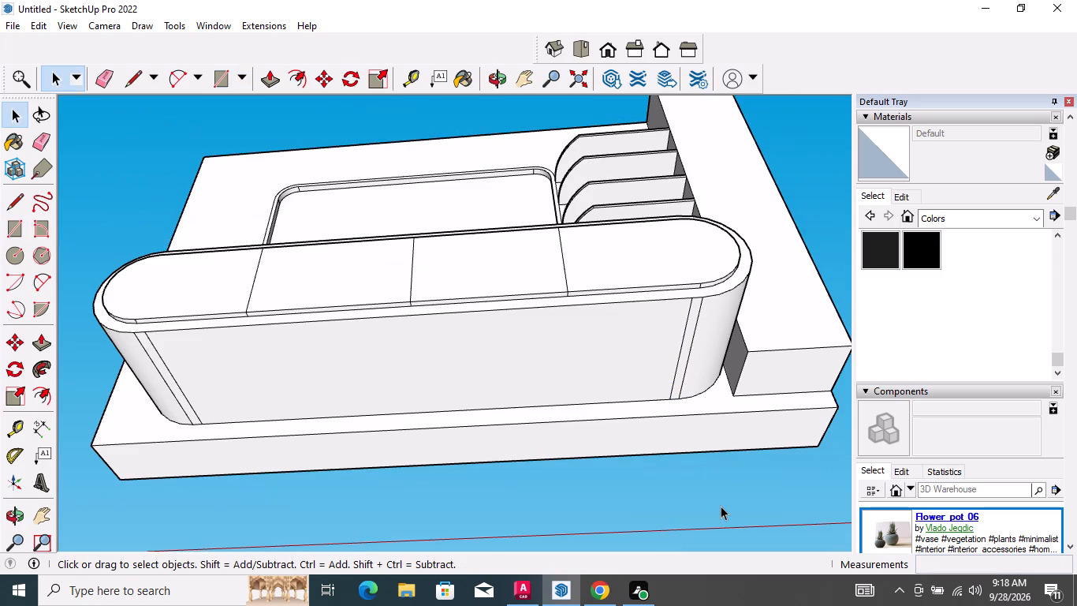
key("p")
left_click(685, 353)
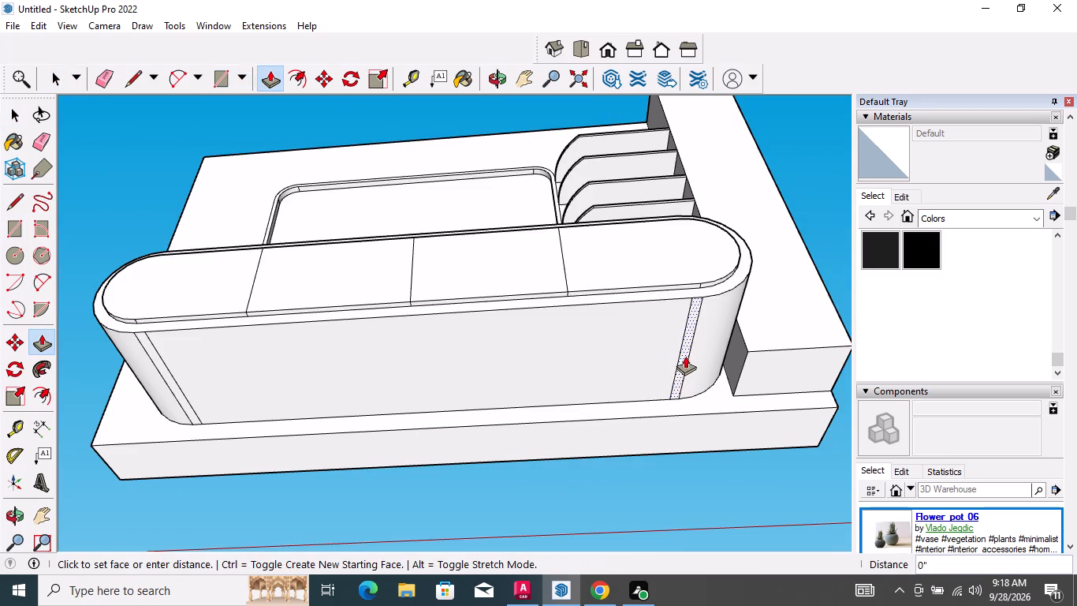
left_click(656, 412)
scroll(637, 421, "down", 3)
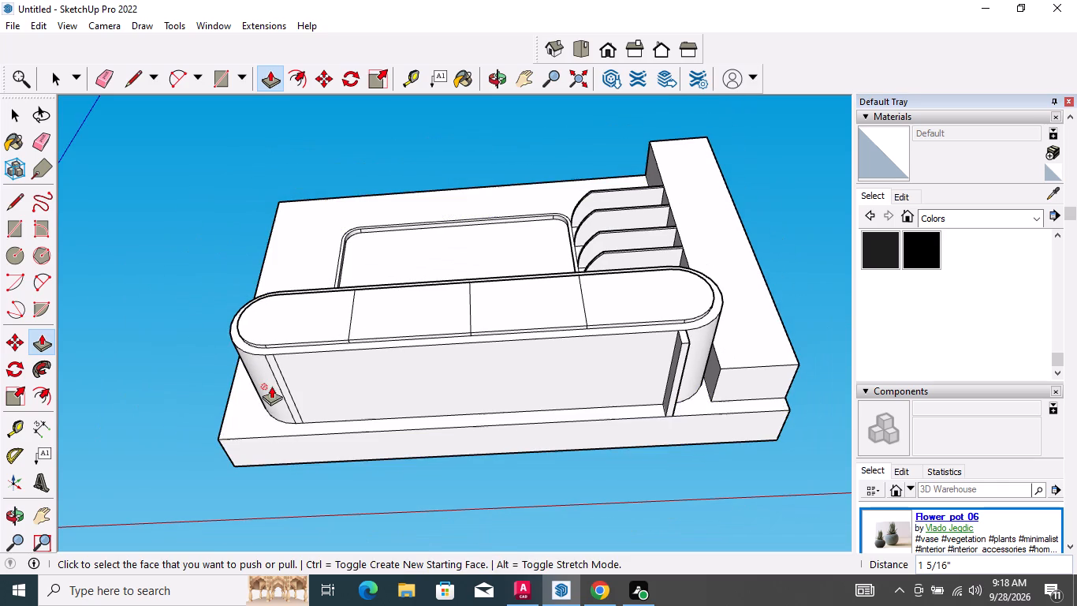
scroll(276, 386, "up", 2)
double_click(283, 383)
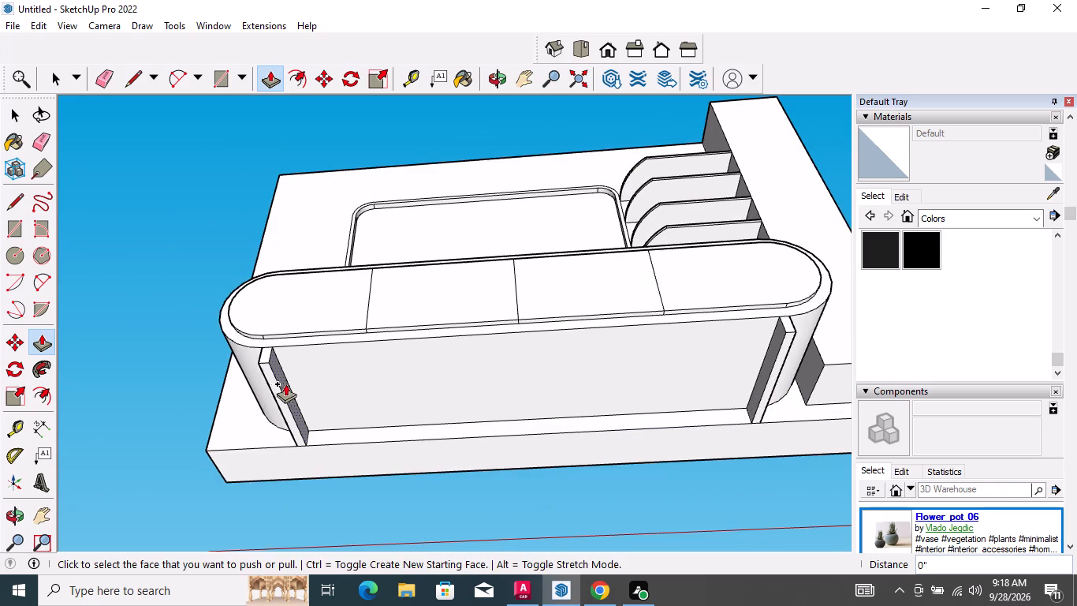
key("space")
Draw a circle of about 3/8" radius at the midpoint of the leftmost door line on the cabinet front.
scroll(504, 448, "down", 8)
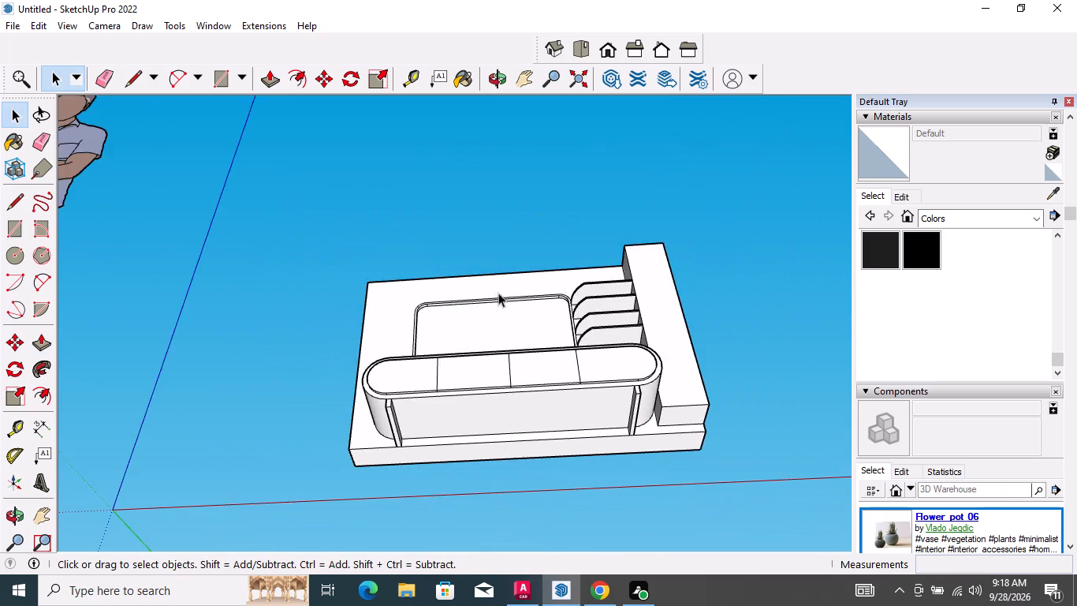
middle_click_drag(498, 293, 505, 516)
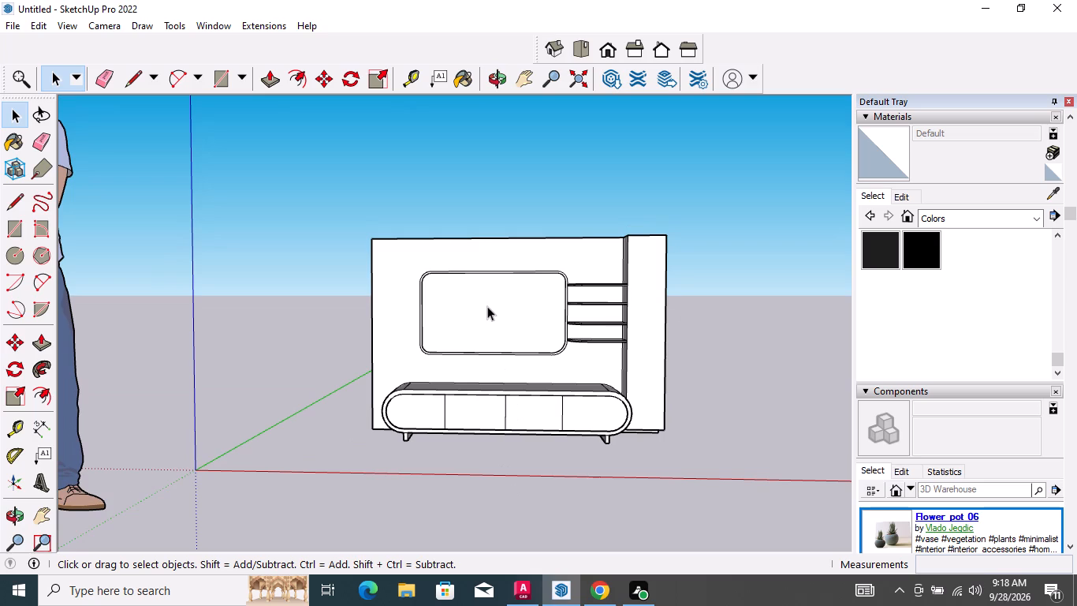
scroll(445, 410, "up", 2)
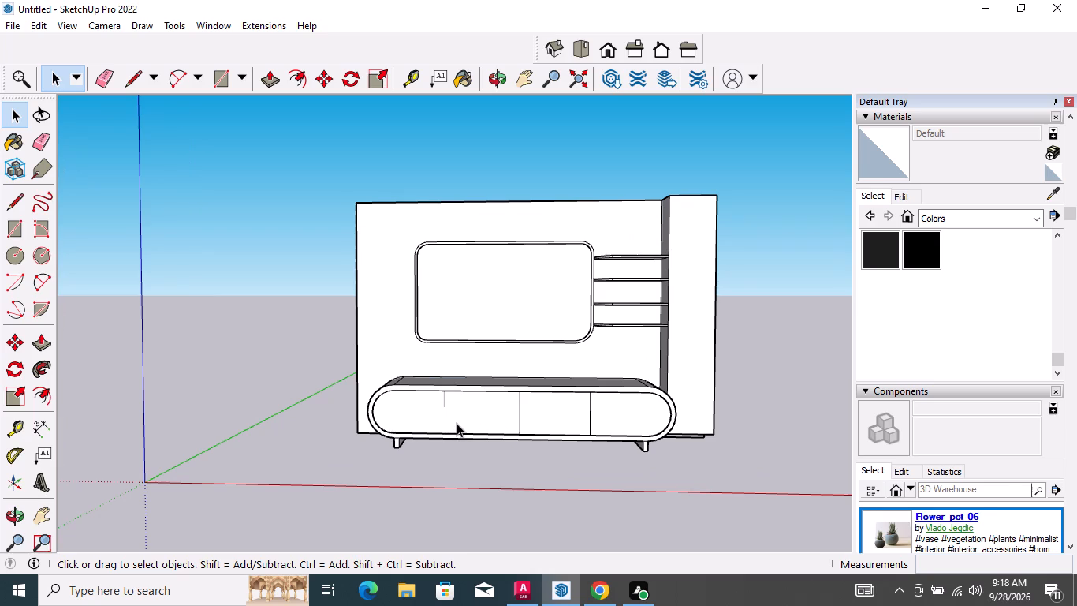
scroll(427, 402, "up", 3)
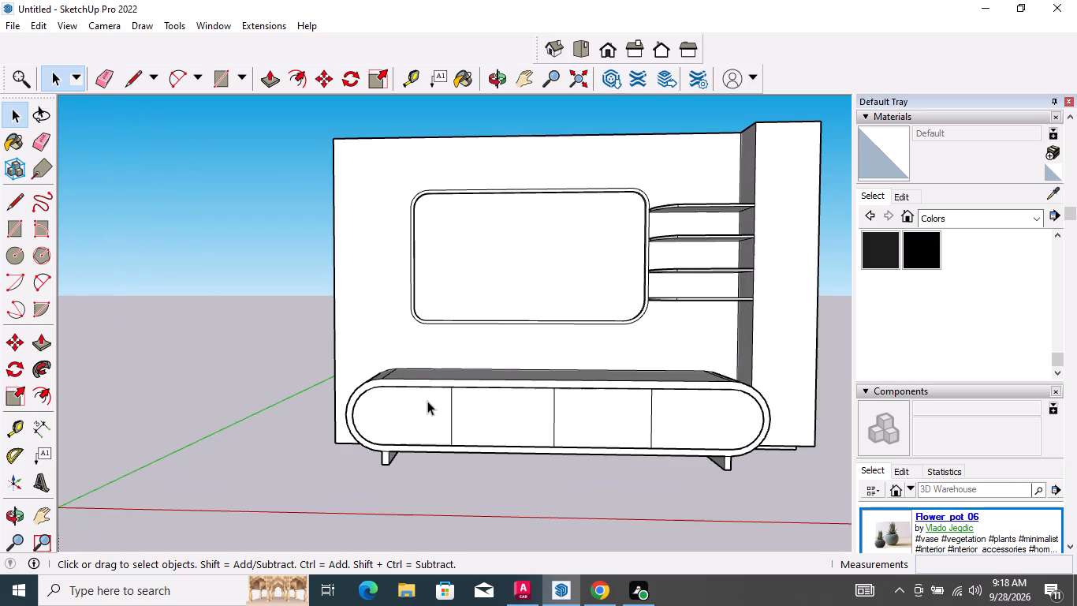
key("c")
scroll(455, 418, "up", 3)
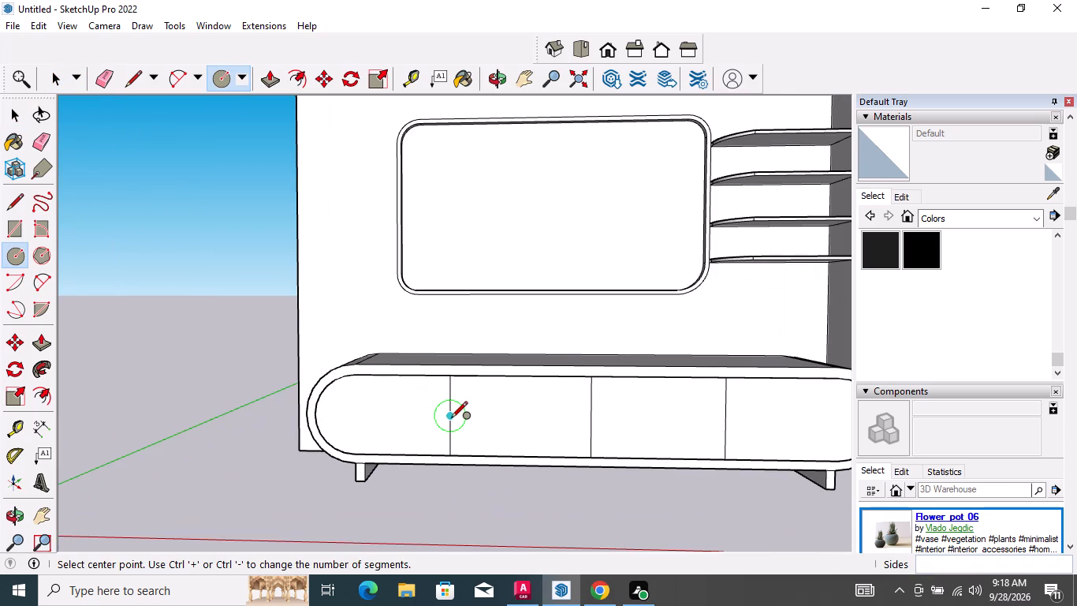
left_click(451, 419)
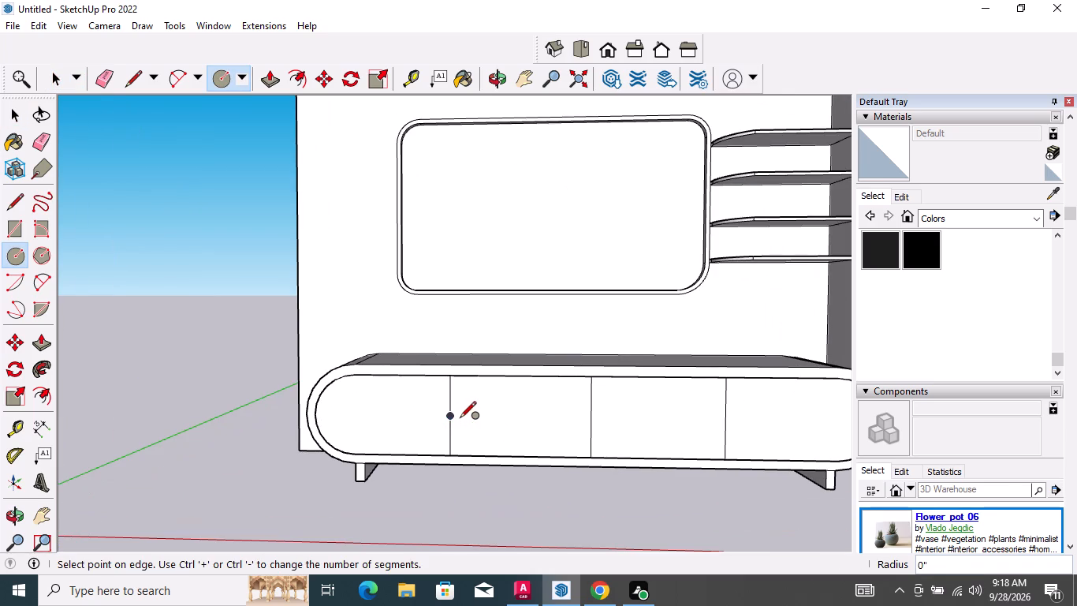
scroll(458, 417, "up", 7)
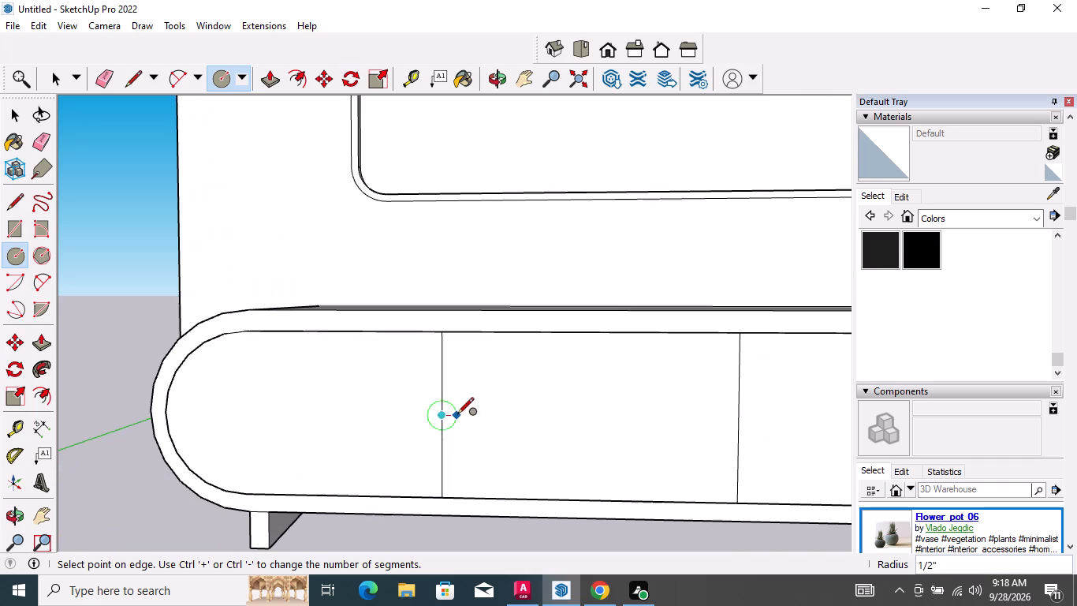
left_click(453, 415)
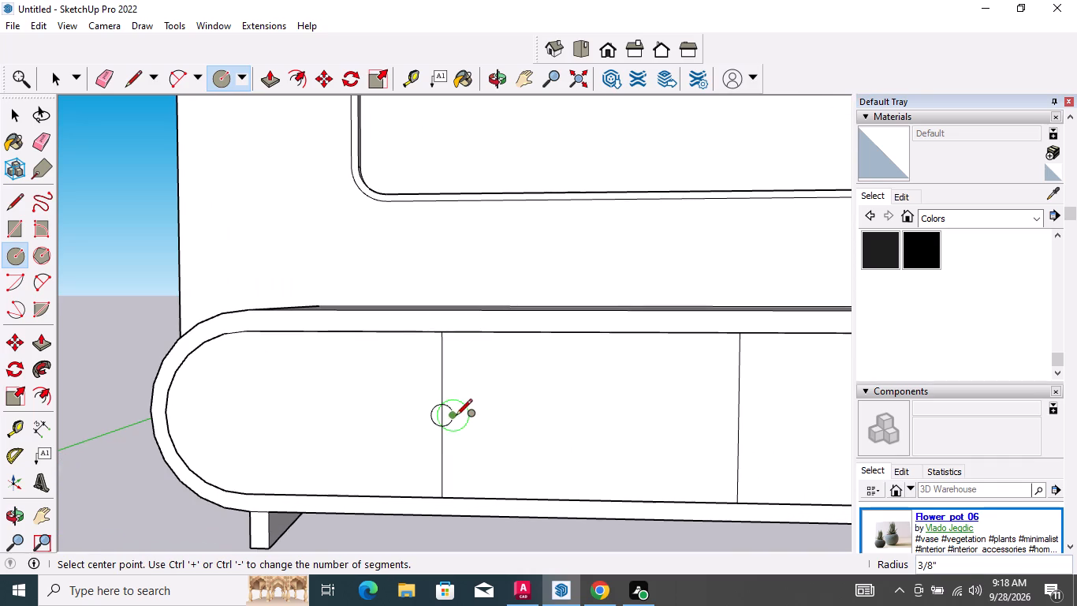
key("space")
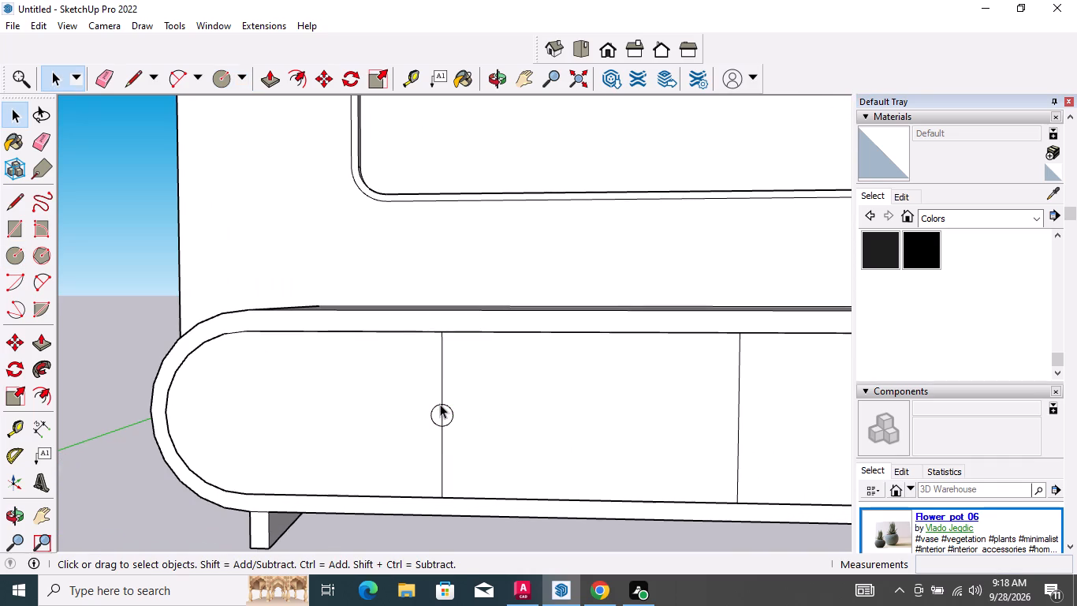
Erase the piece of door line that crosses the inside of the circle.
key("r")
type("we")
left_click(443, 417)
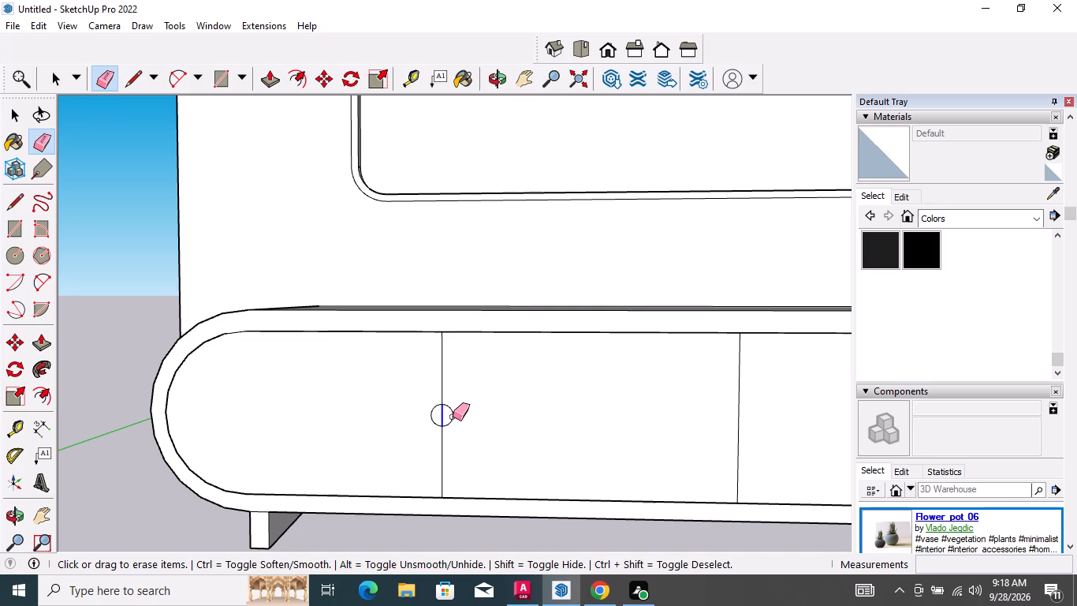
key("space")
Copy the circle along the cabinet front onto the middle and rightmost door lines, keeping the same height.
scroll(401, 413, "down", 3)
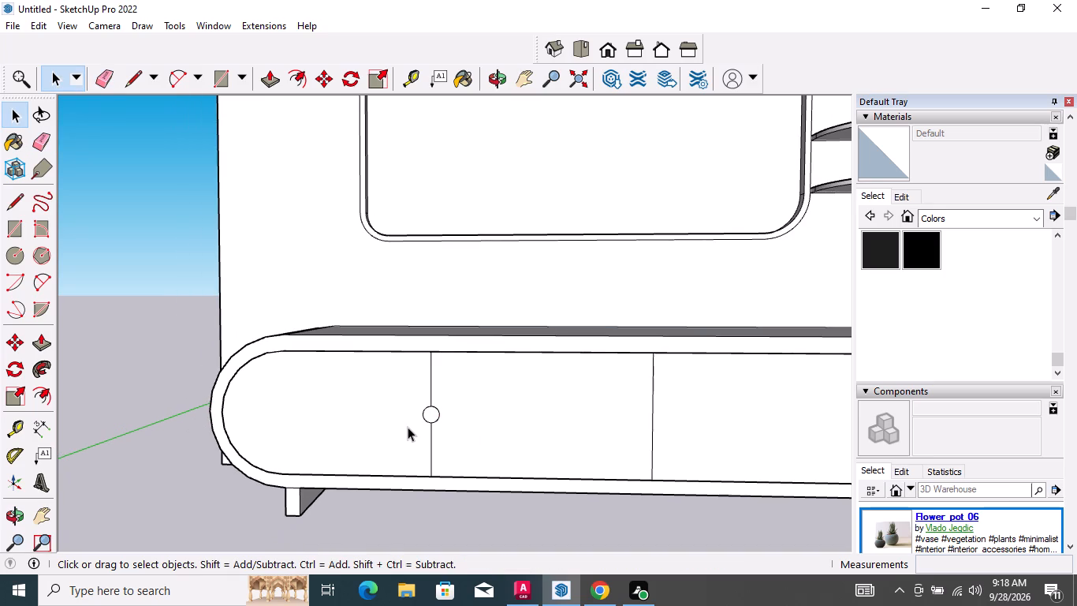
scroll(401, 425, "down", 2)
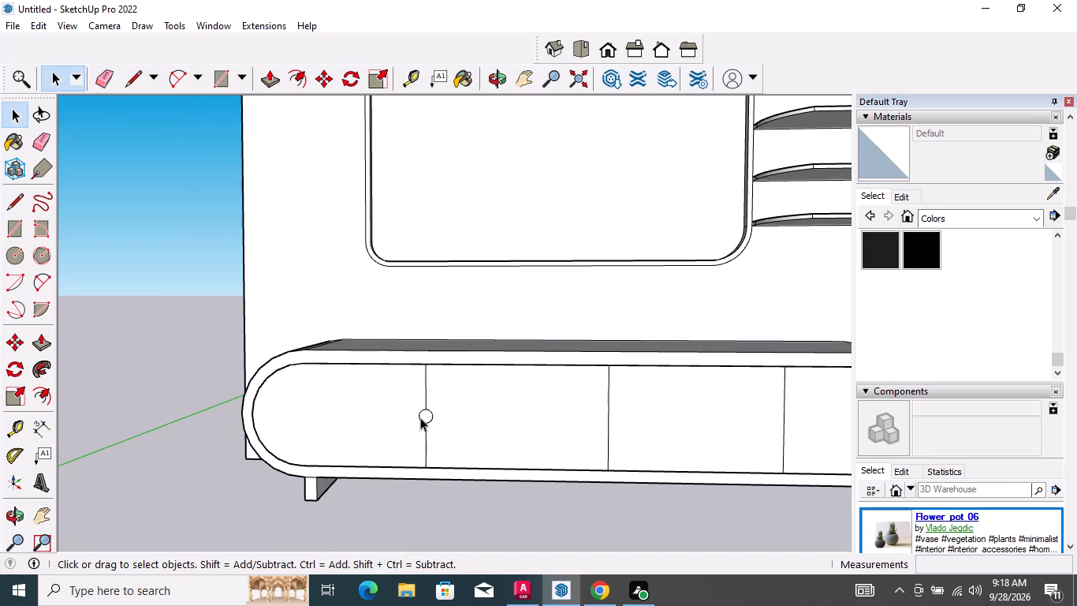
left_click(420, 417)
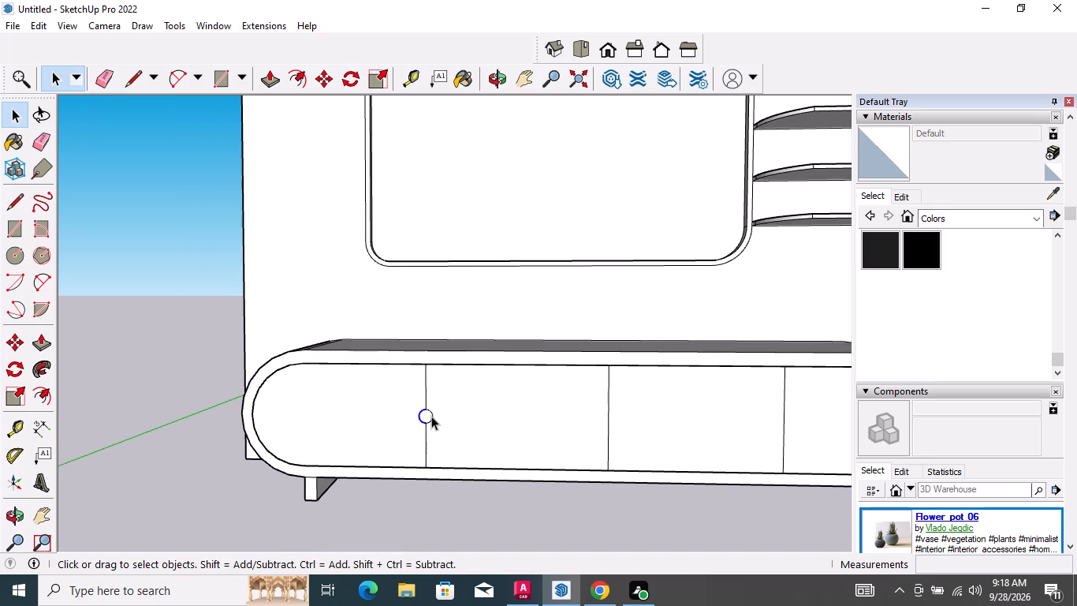
left_click(431, 416, "ctrl")
key("m")
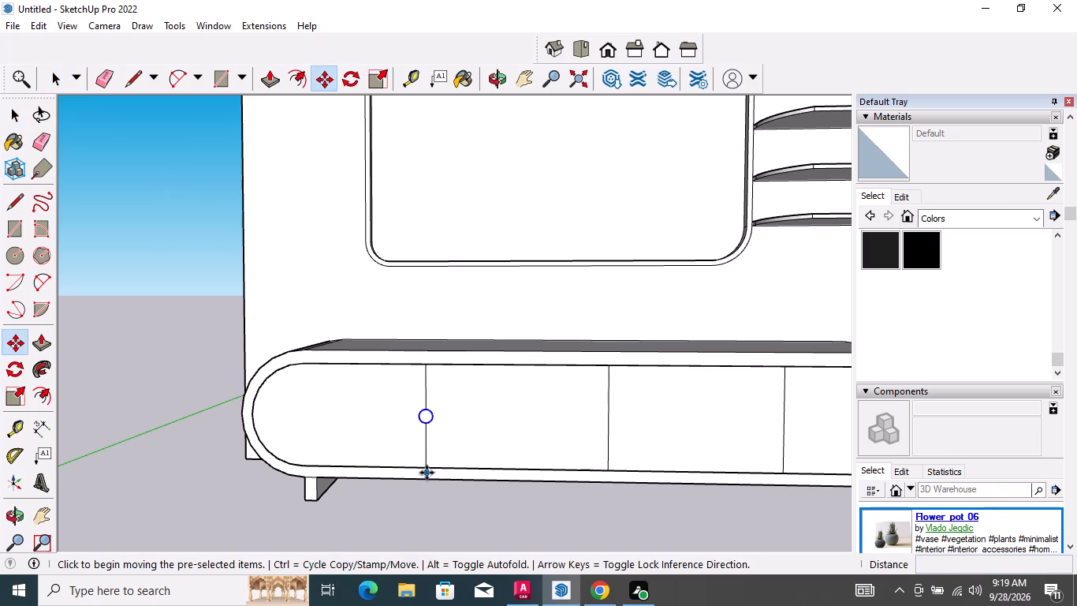
left_click(425, 468)
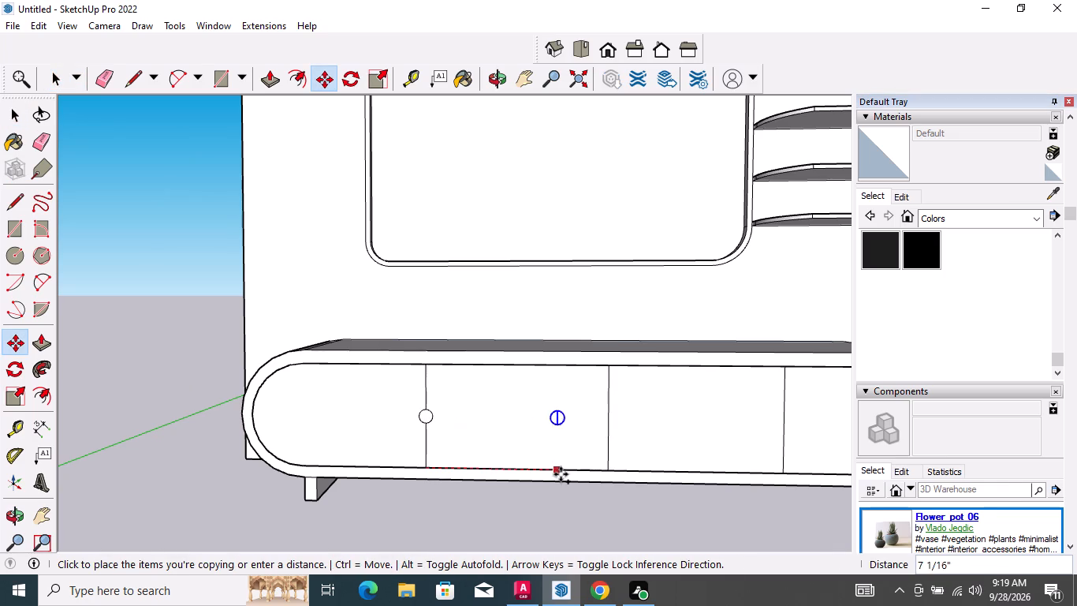
left_click(609, 469)
left_click(607, 469)
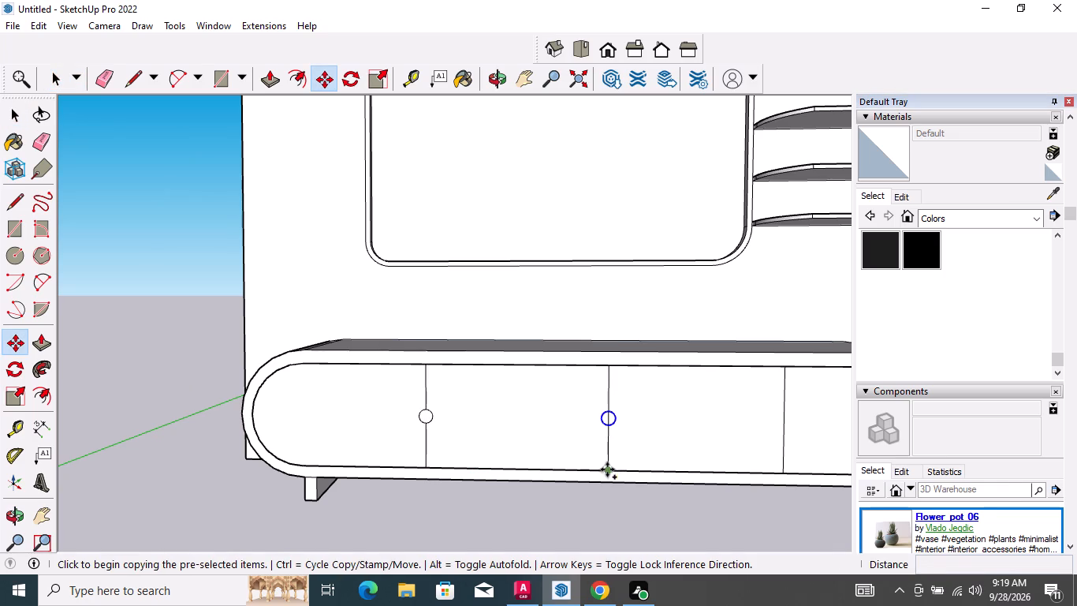
left_click(784, 473)
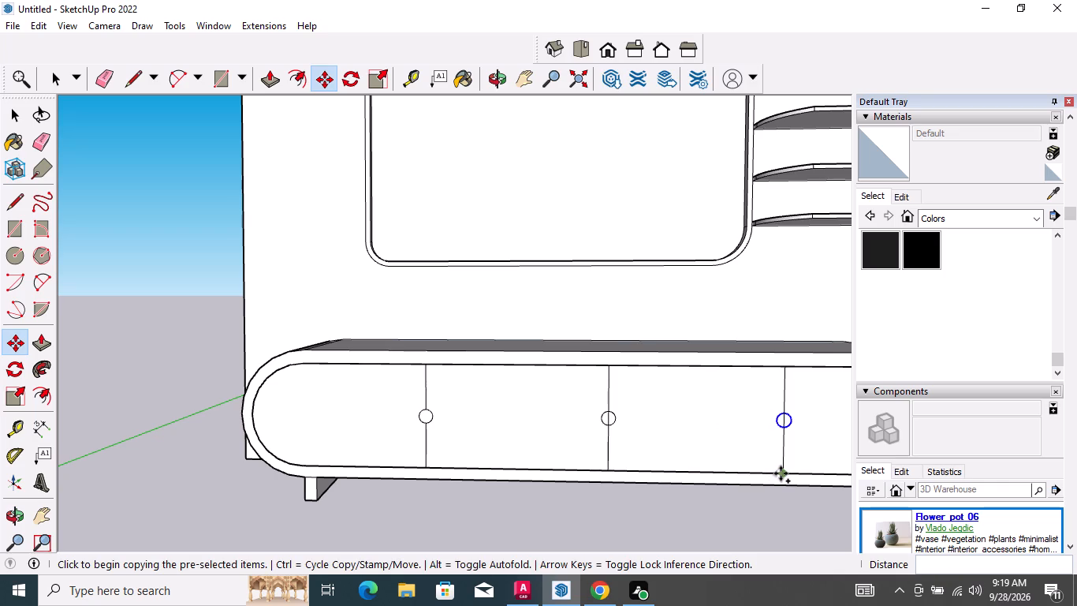
left_click(781, 473)
scroll(471, 476, "down", 3)
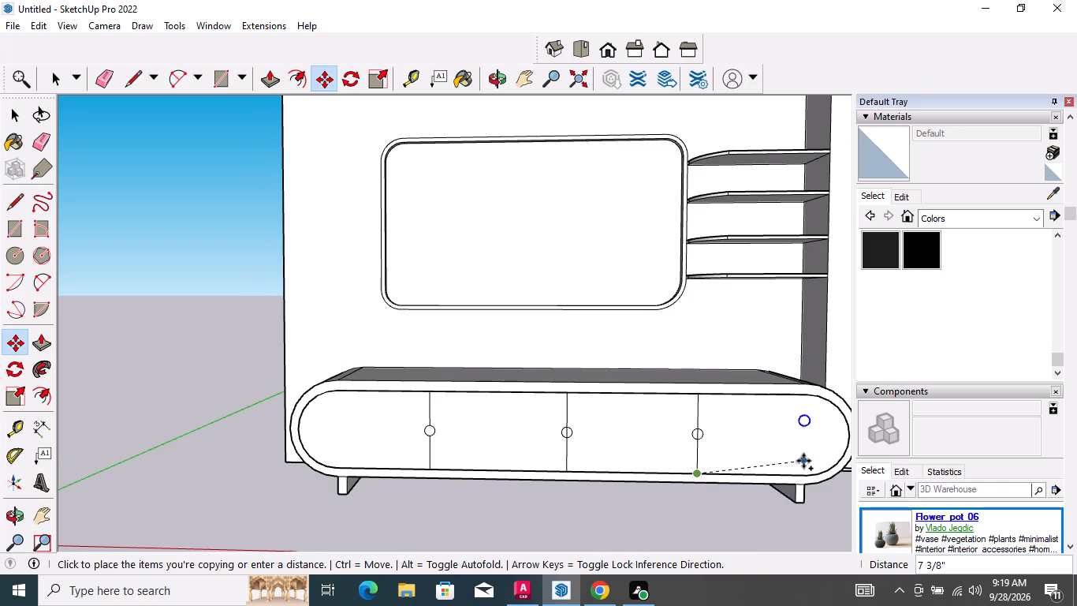
key("space")
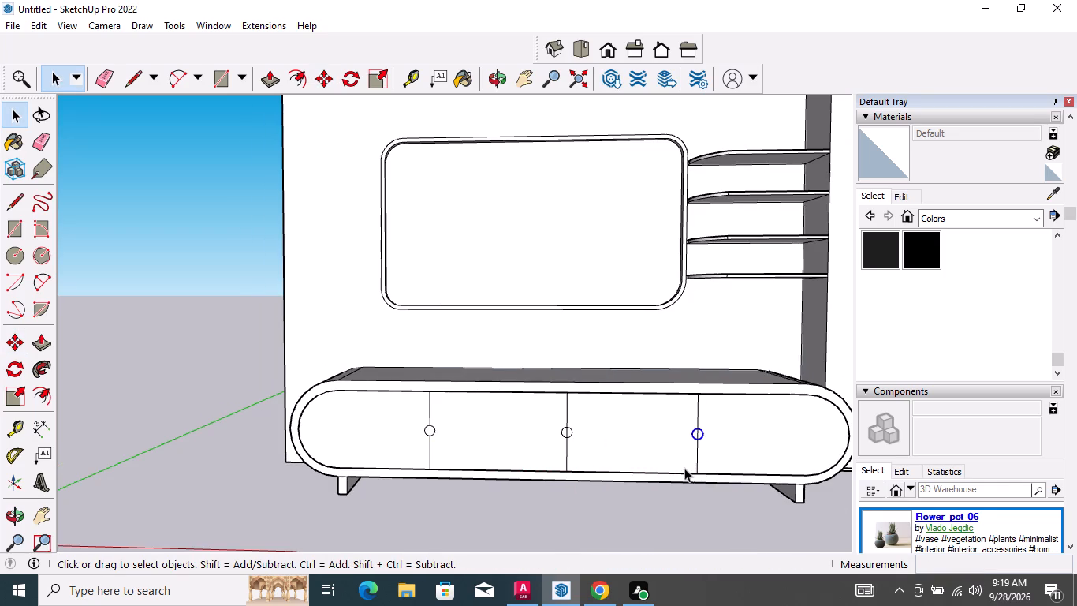
Erase the door line pieces inside the two copied circles on the middle and rightmost door lines.
key("e")
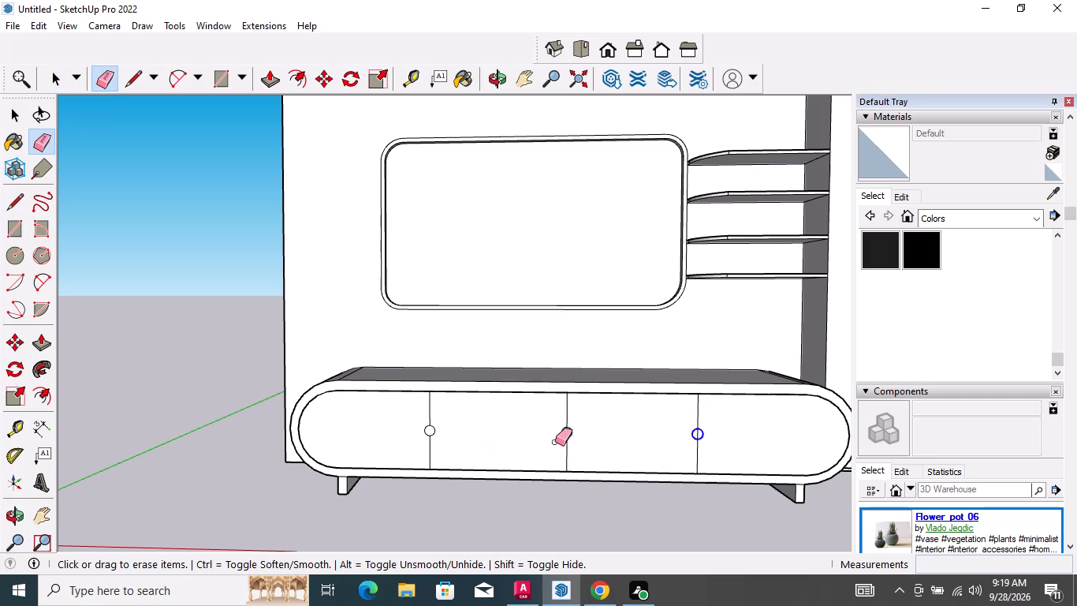
scroll(578, 442, "up", 8)
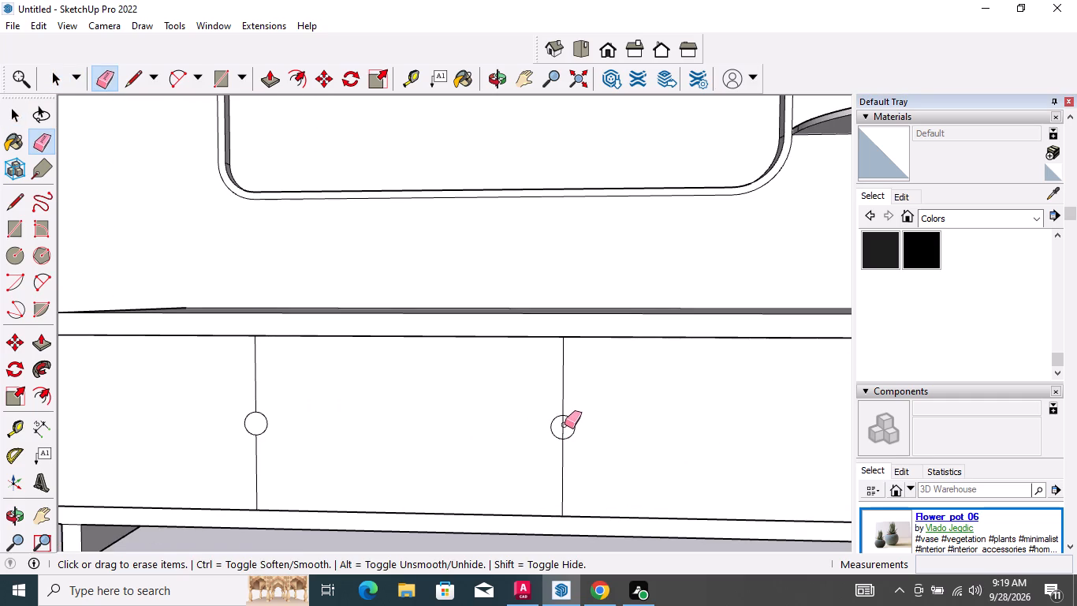
left_click(565, 424)
scroll(363, 440, "down", 4)
scroll(737, 440, "up", 4)
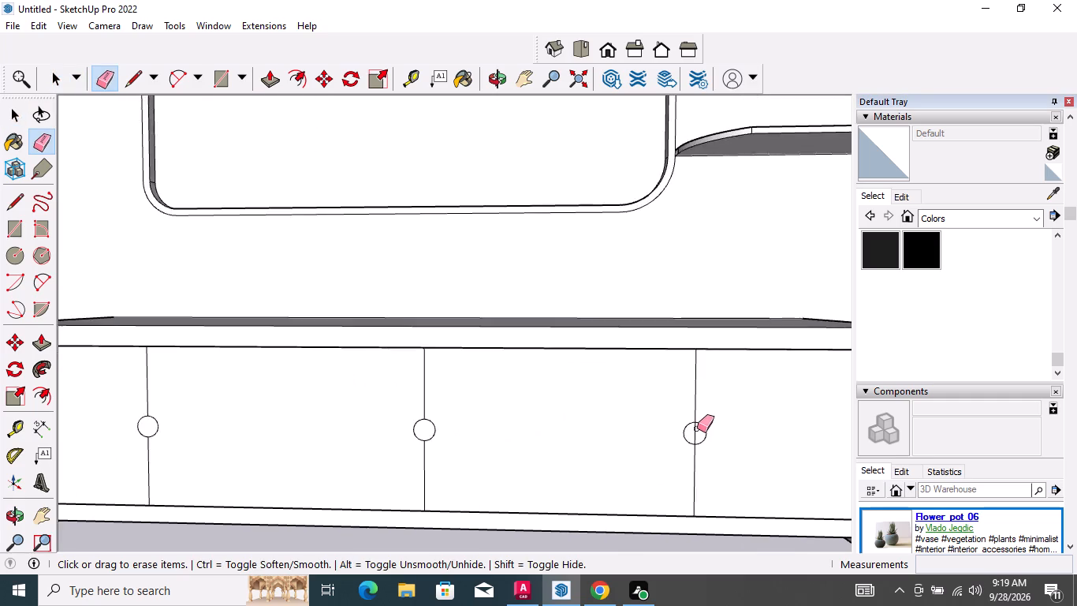
scroll(697, 428, "up", 3)
left_click(695, 438)
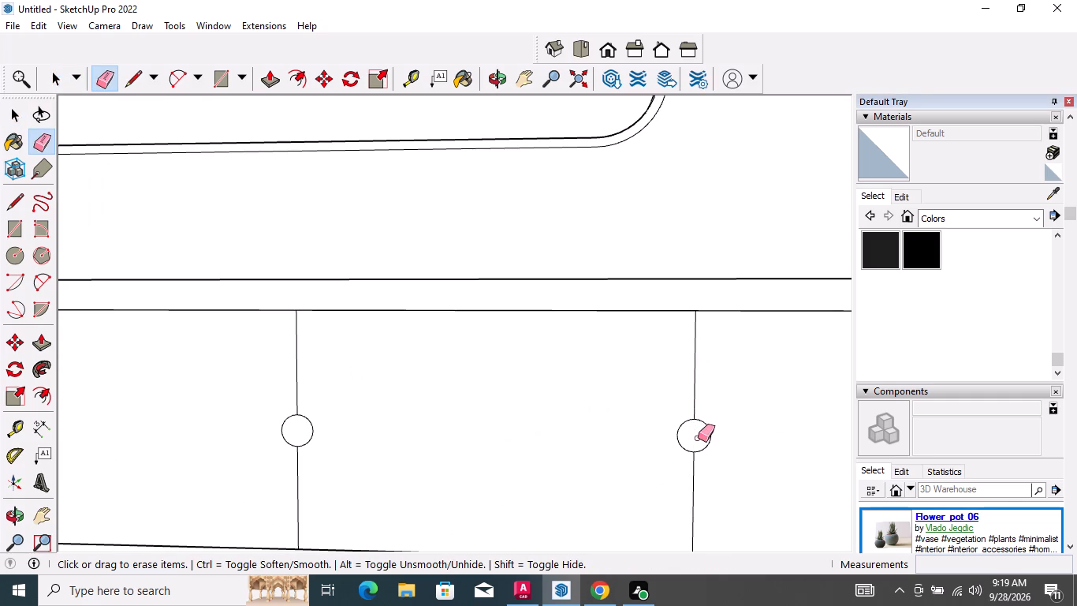
key("space")
Pull the three circles out about 1/4" from the cabinet front to form round door knobs.
scroll(688, 425, "down", 9)
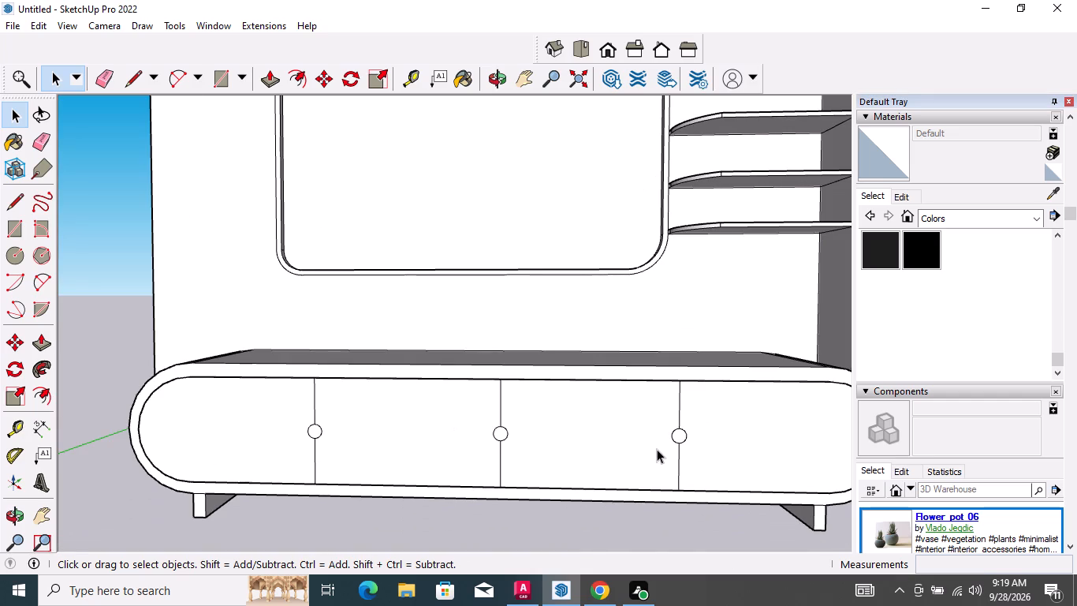
key("p")
scroll(326, 420, "up", 3)
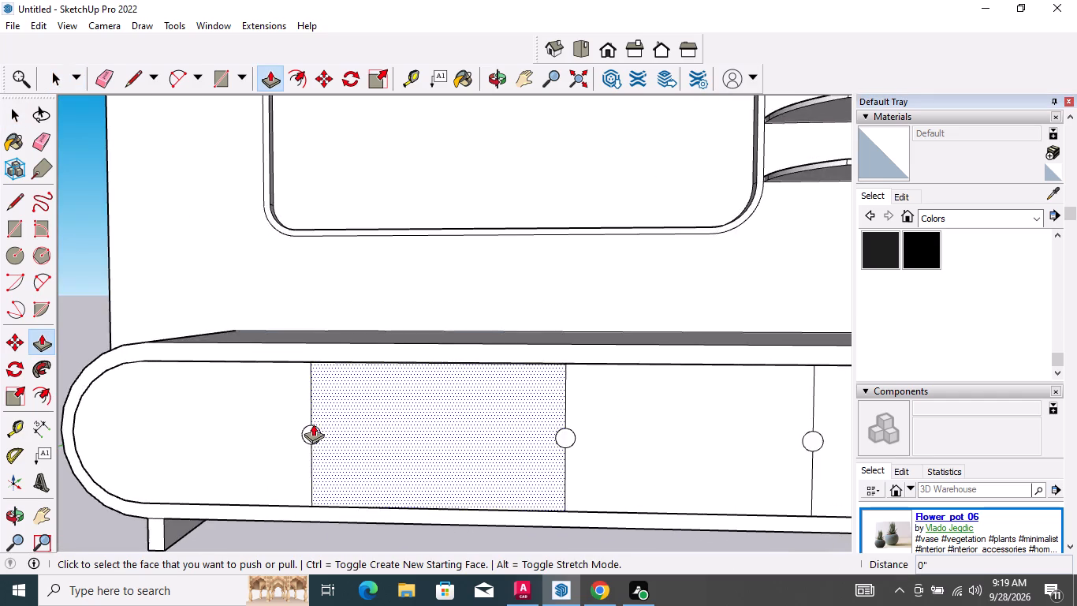
scroll(313, 424, "up", 5)
left_click(310, 432)
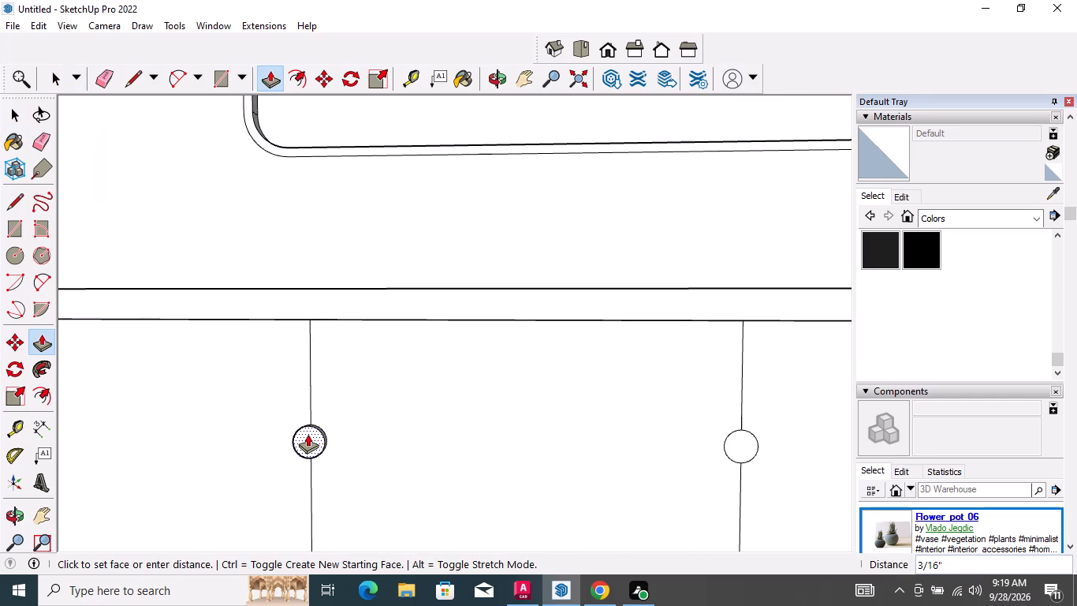
left_click(307, 435)
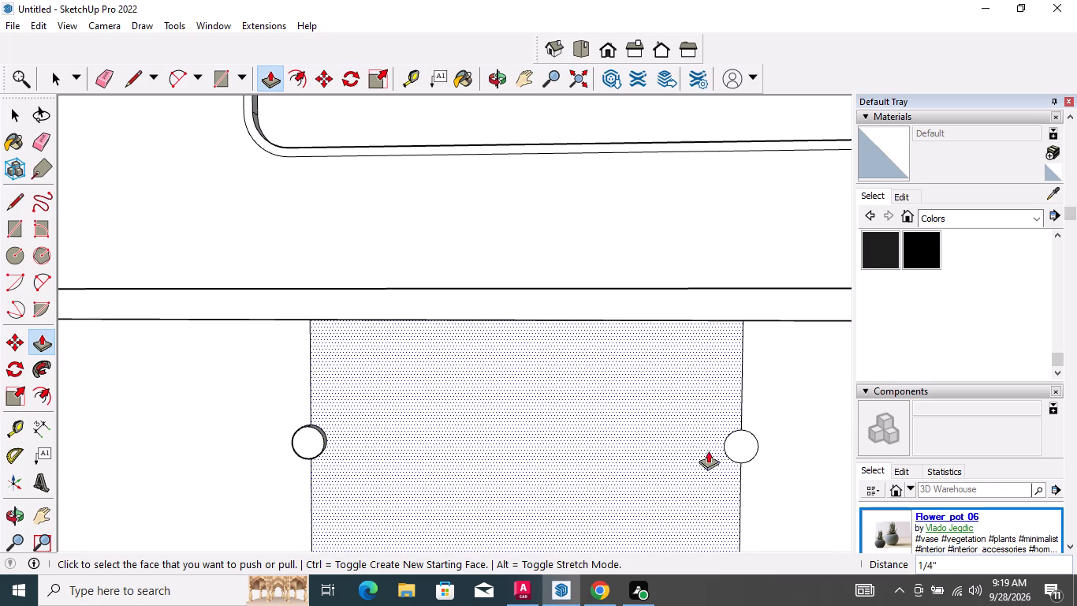
double_click(741, 438)
scroll(348, 393, "down", 7)
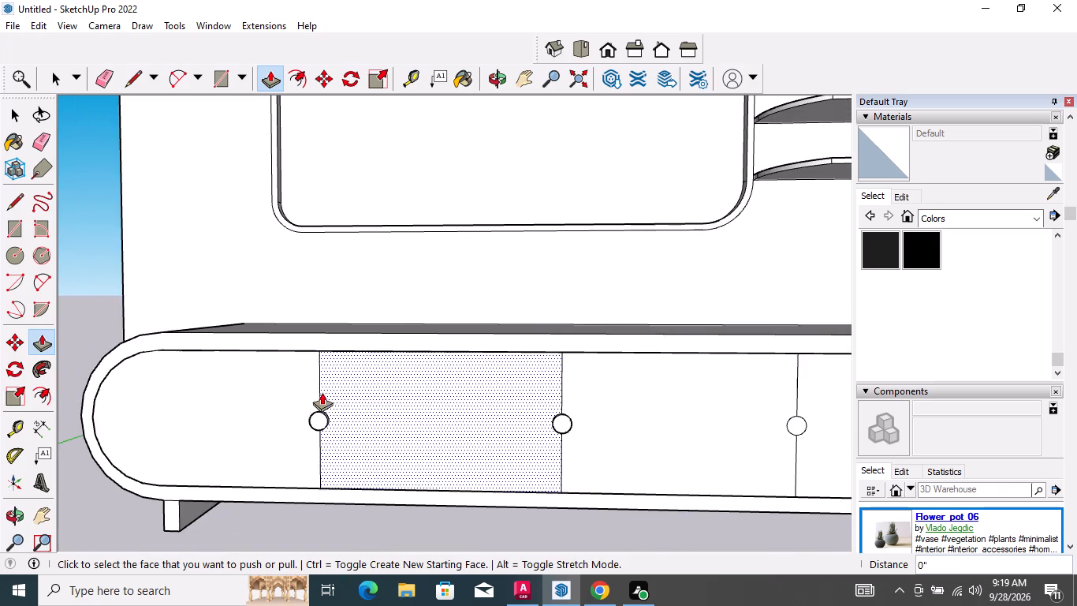
scroll(780, 410, "up", 7)
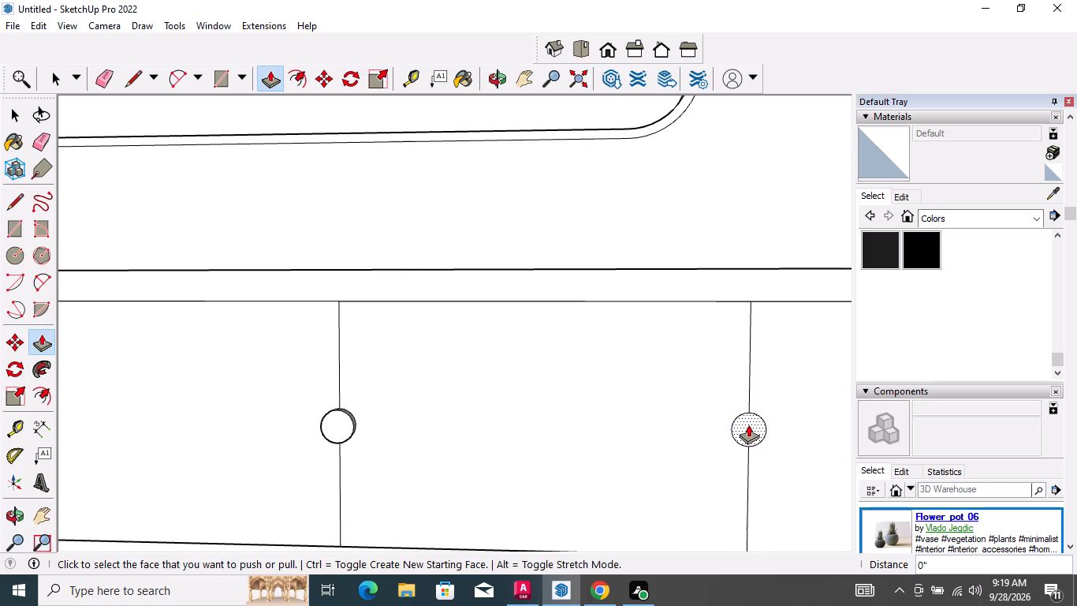
double_click(748, 425)
key("space")
Examine the cabinet with its knobs and the whole wall unit from an angled view.
scroll(629, 424, "down", 9)
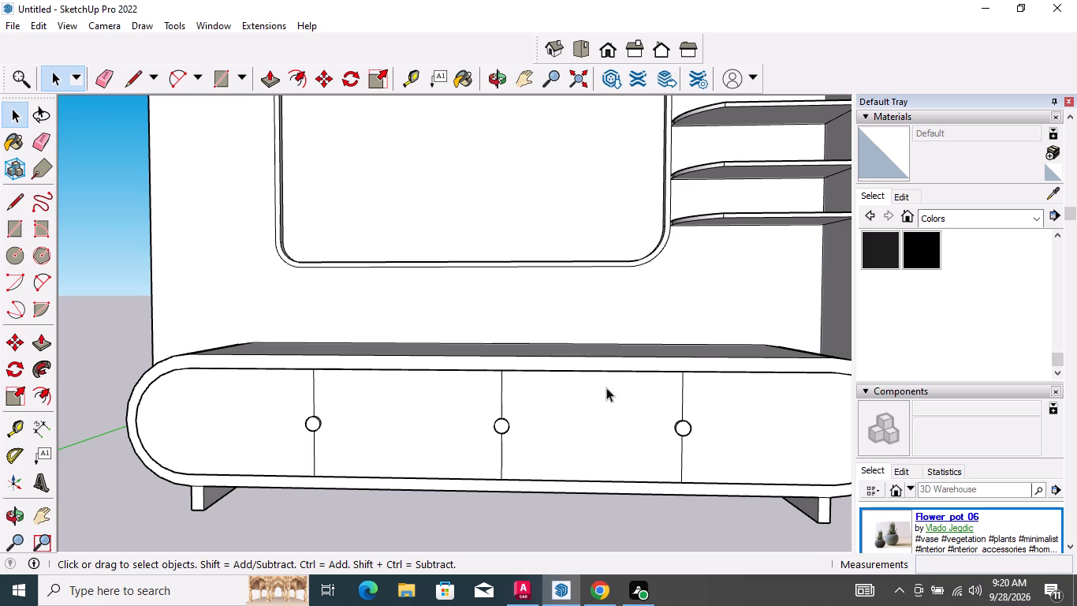
middle_click_drag(477, 445, 552, 552)
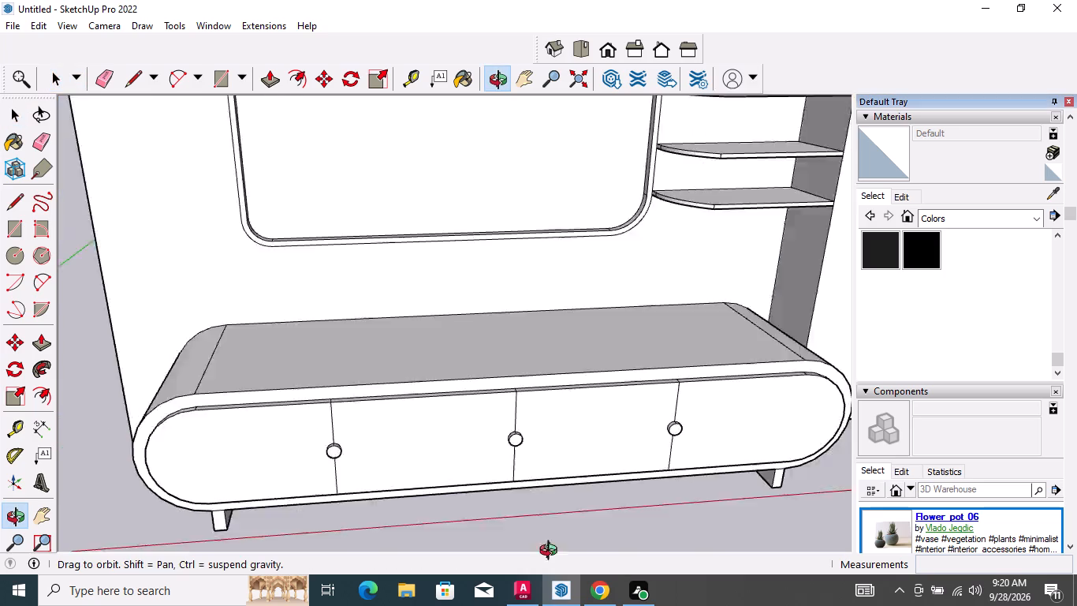
middle_click_drag(552, 552, 621, 525)
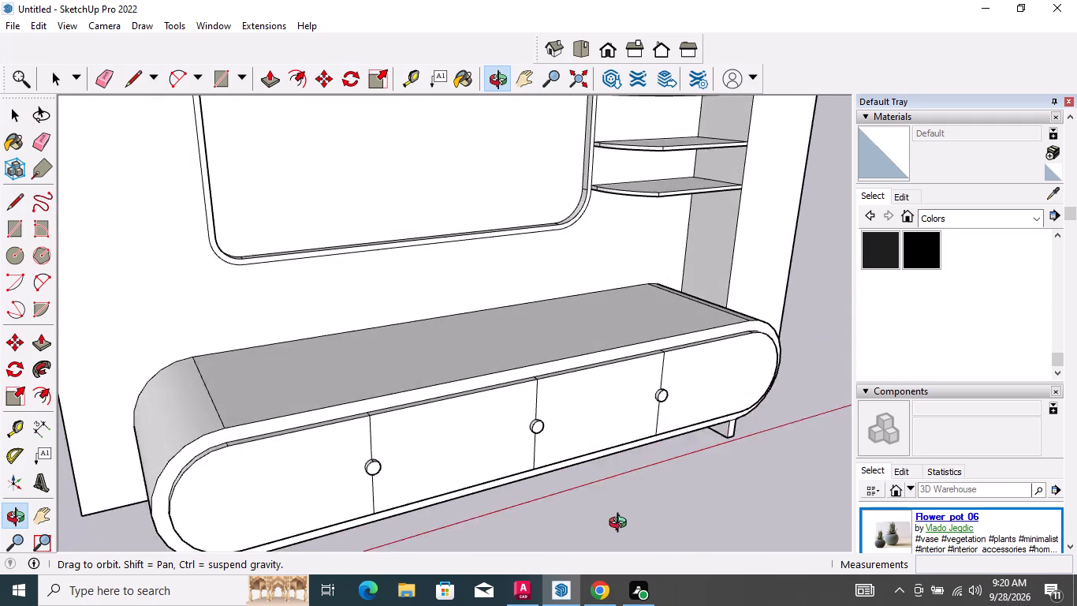
middle_click_drag(621, 525, 613, 524)
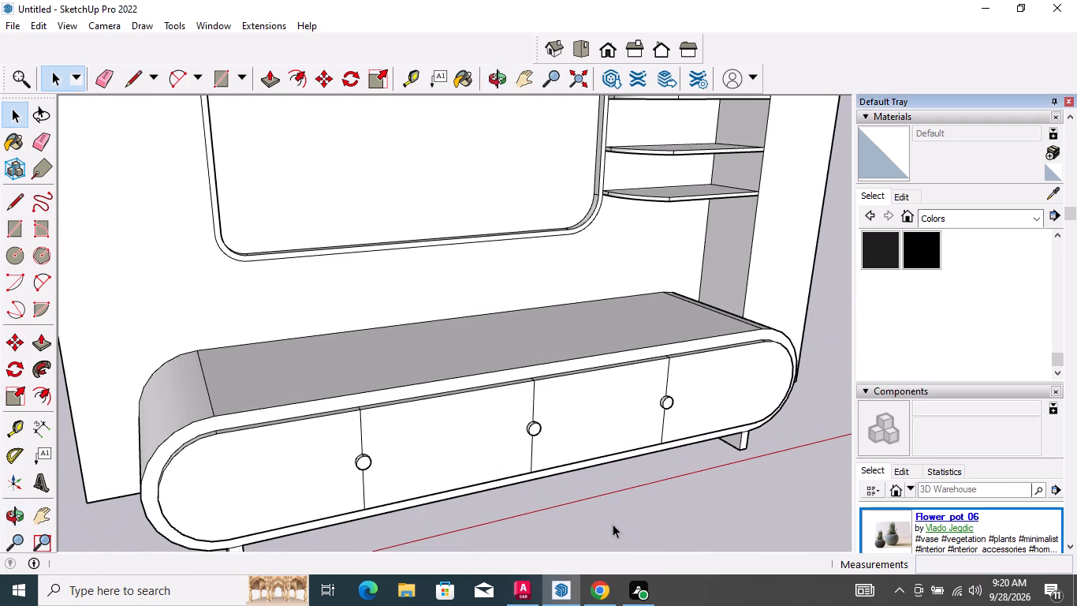
scroll(553, 496, "down", 6)
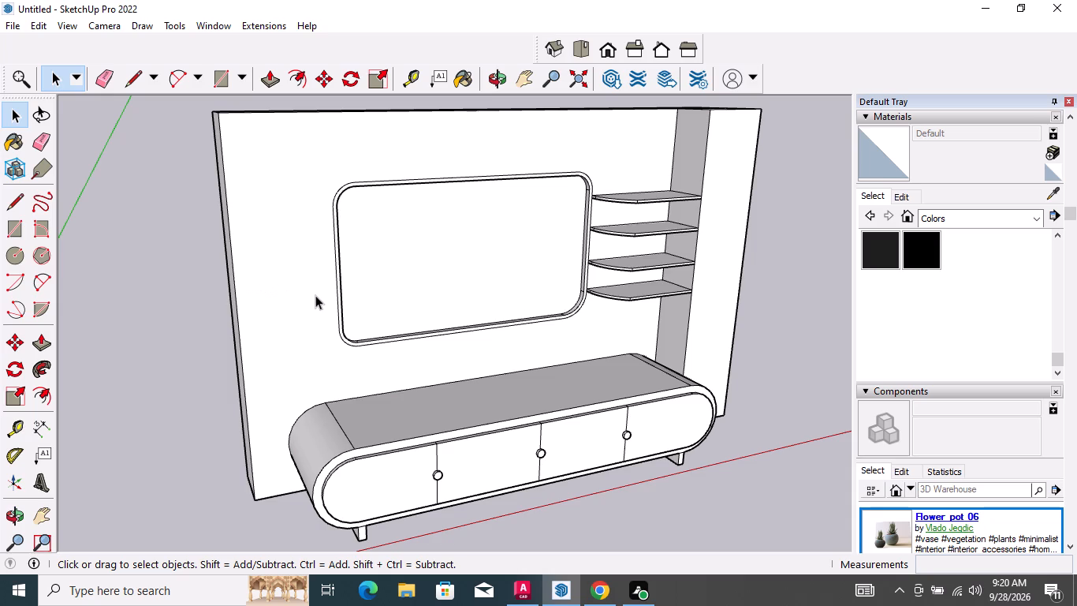
Copy the wall panel's left vertical edge about 1/2" inward along its bottom edge.
scroll(315, 295, "down", 3)
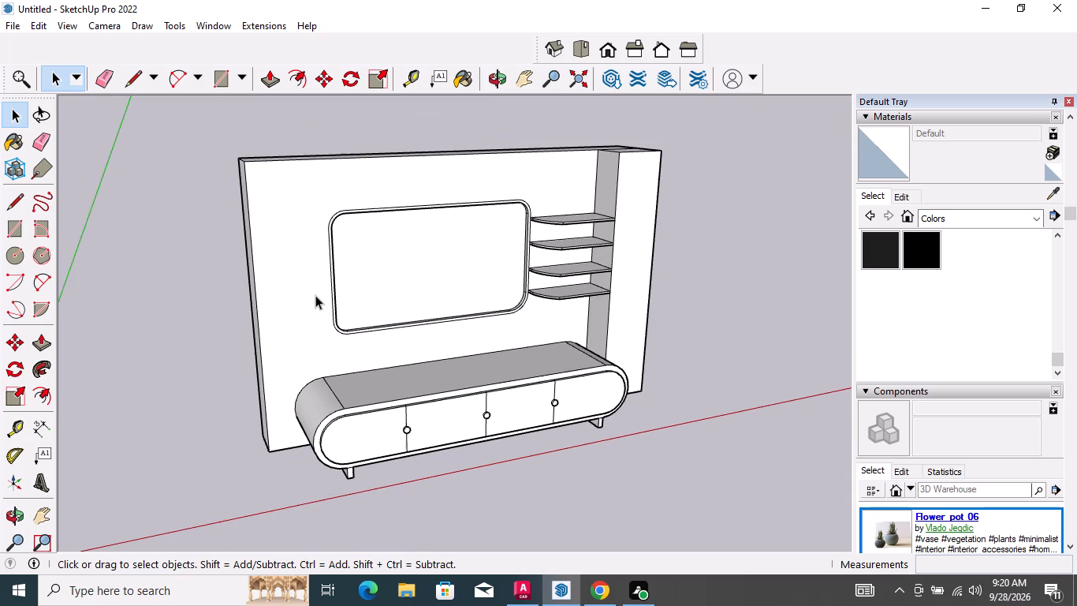
scroll(315, 295, "up", 3)
middle_click_drag(314, 296, 271, 295)
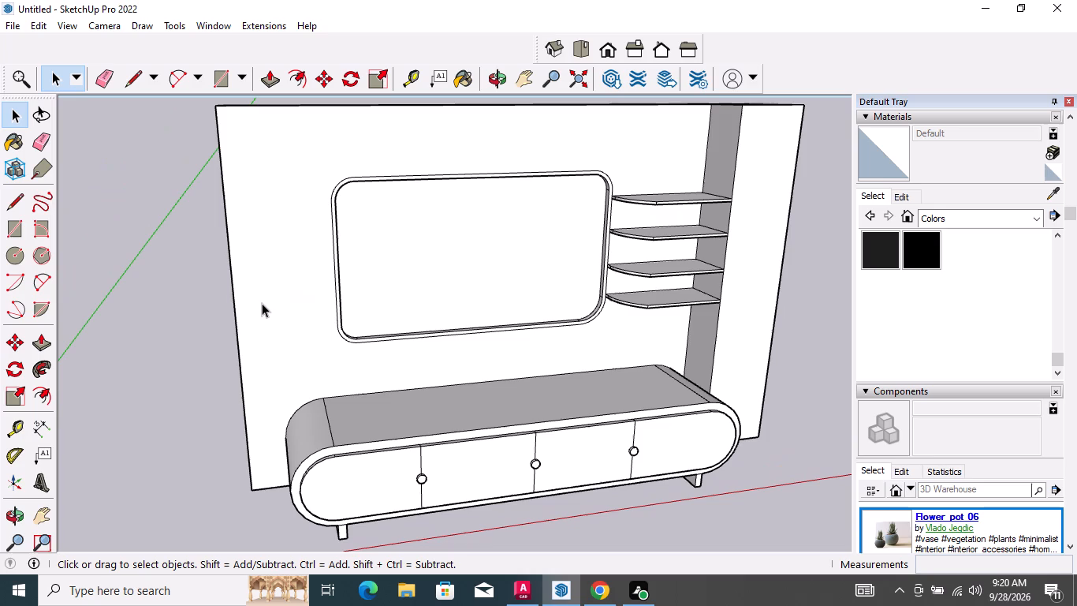
left_click(239, 364)
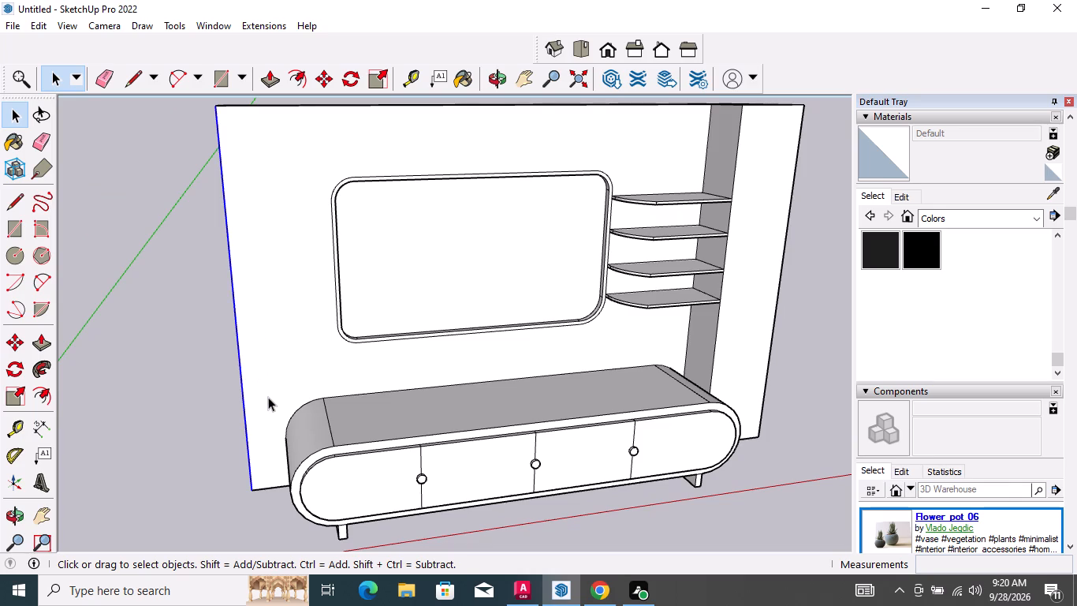
key("m")
scroll(252, 497, "up", 8)
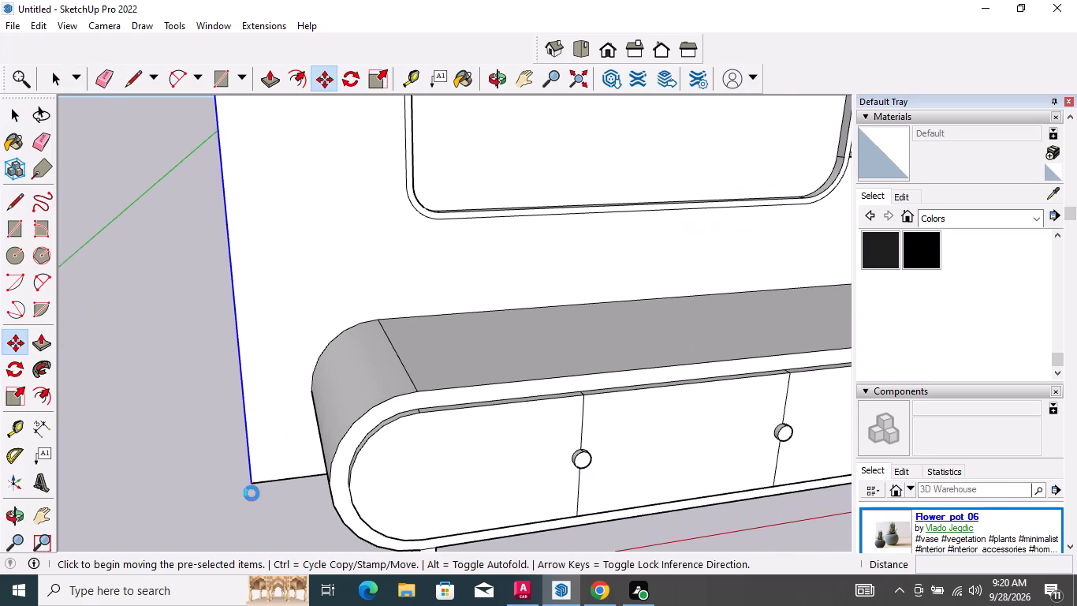
left_click(252, 486)
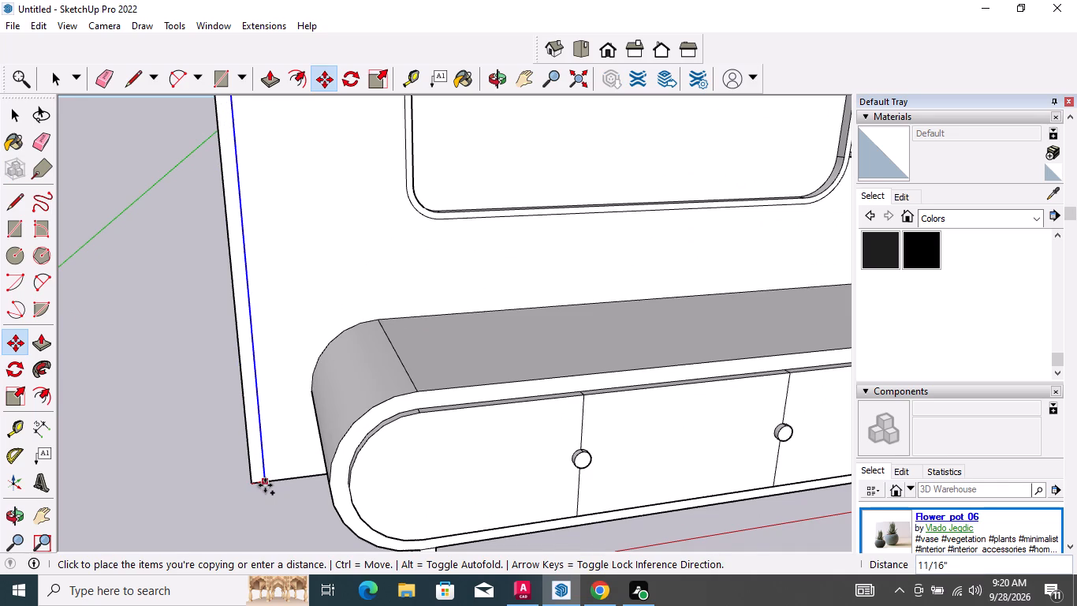
scroll(265, 484, "up", 6)
left_click(260, 481)
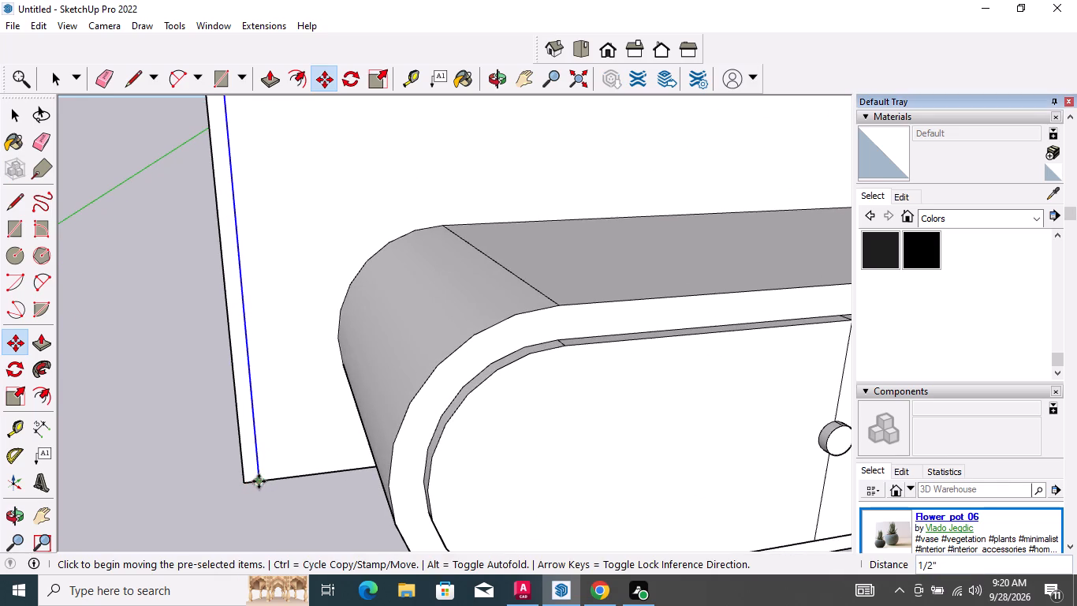
Copy the new vertical line another 1/8" inward to outline a narrow full-height strip on the wall.
left_click(259, 483)
scroll(259, 483, "up", 3)
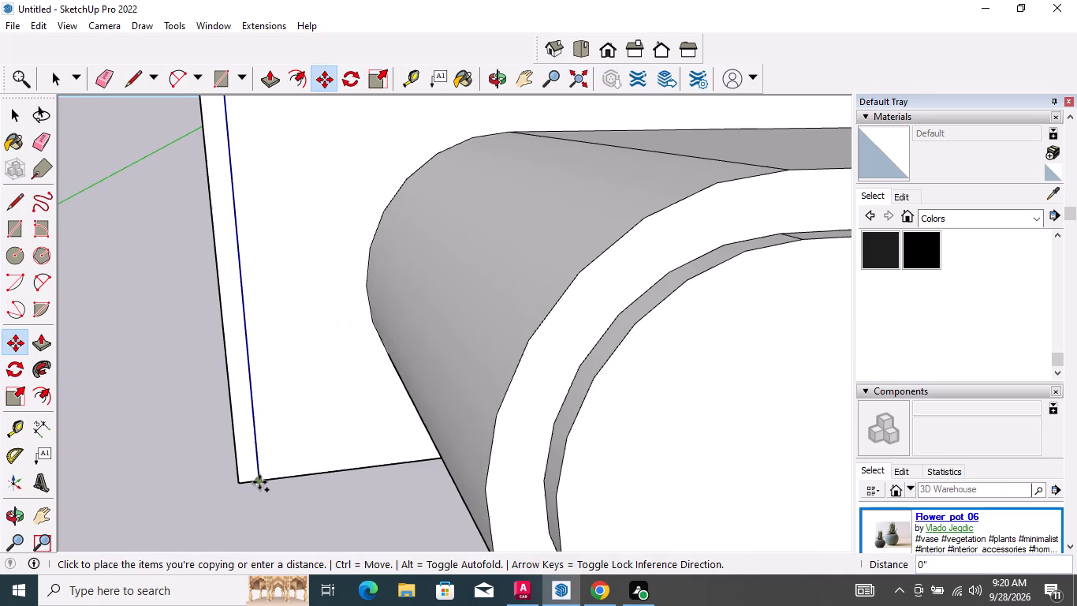
scroll(266, 481, "up", 4)
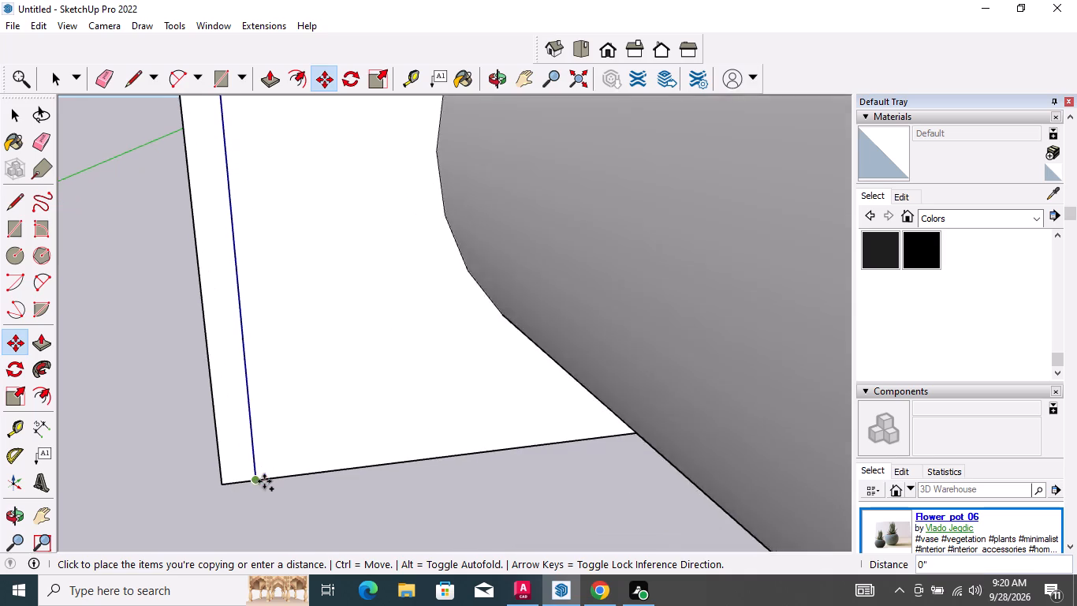
scroll(264, 481, "up", 8)
left_click(262, 480)
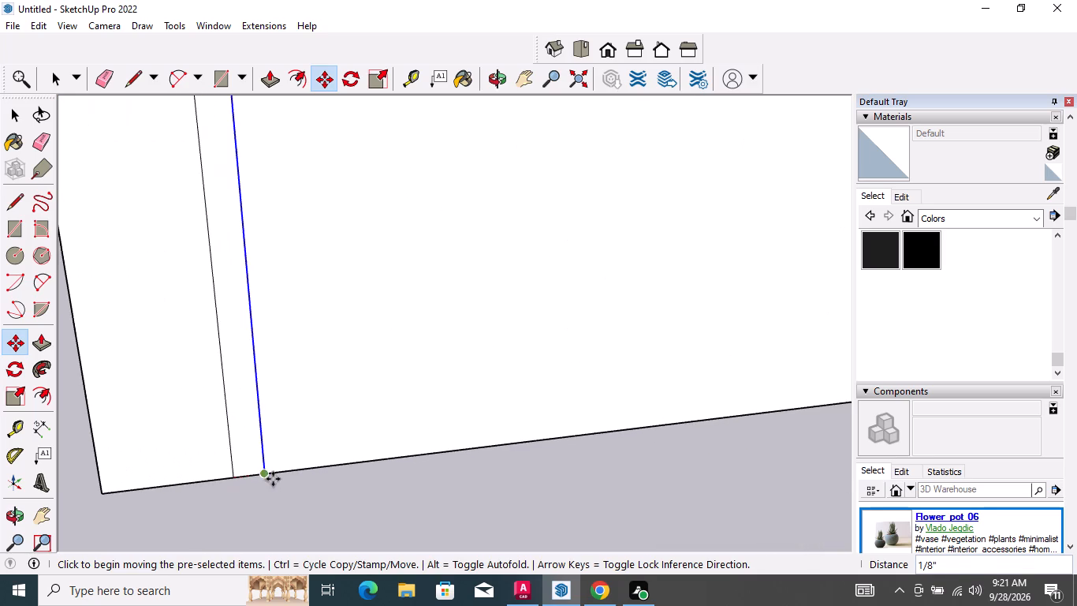
scroll(274, 478, "down", 10)
scroll(378, 483, "down", 3)
key("space")
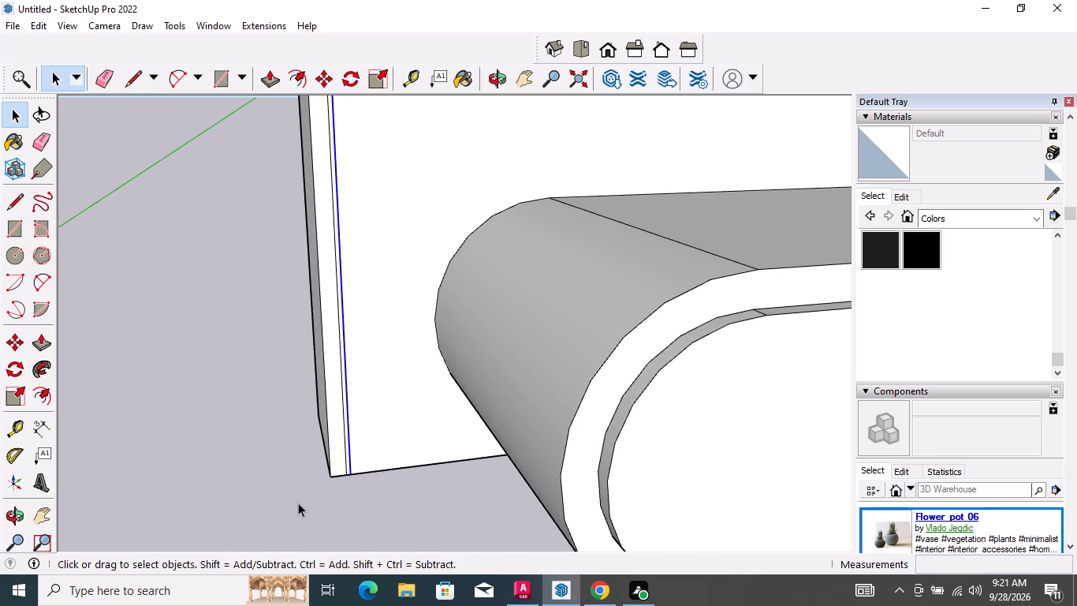
left_click(285, 502)
scroll(262, 475, "down", 10)
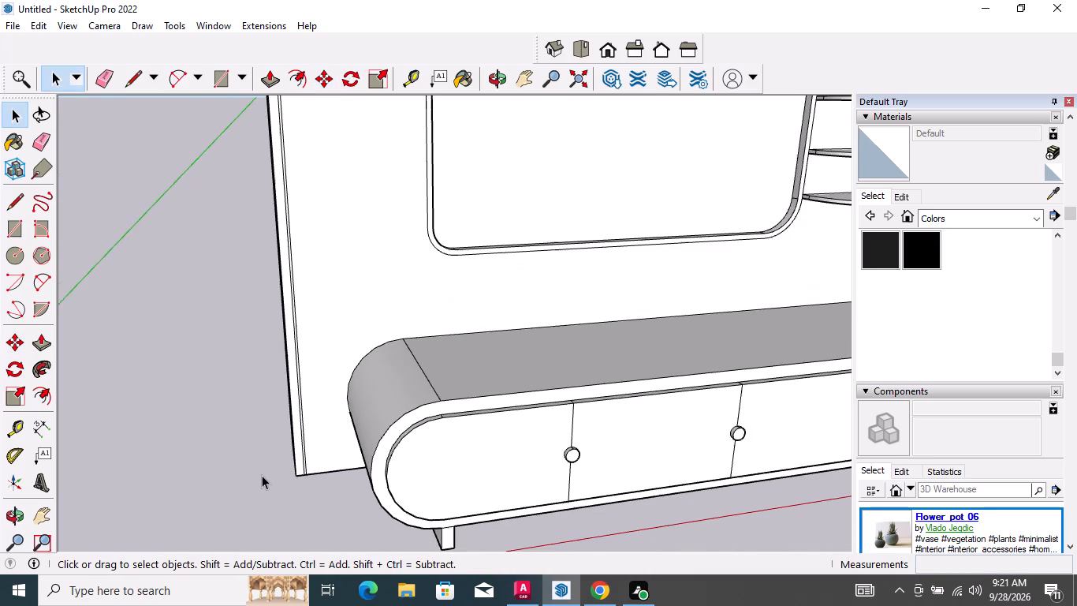
scroll(261, 475, "down", 7)
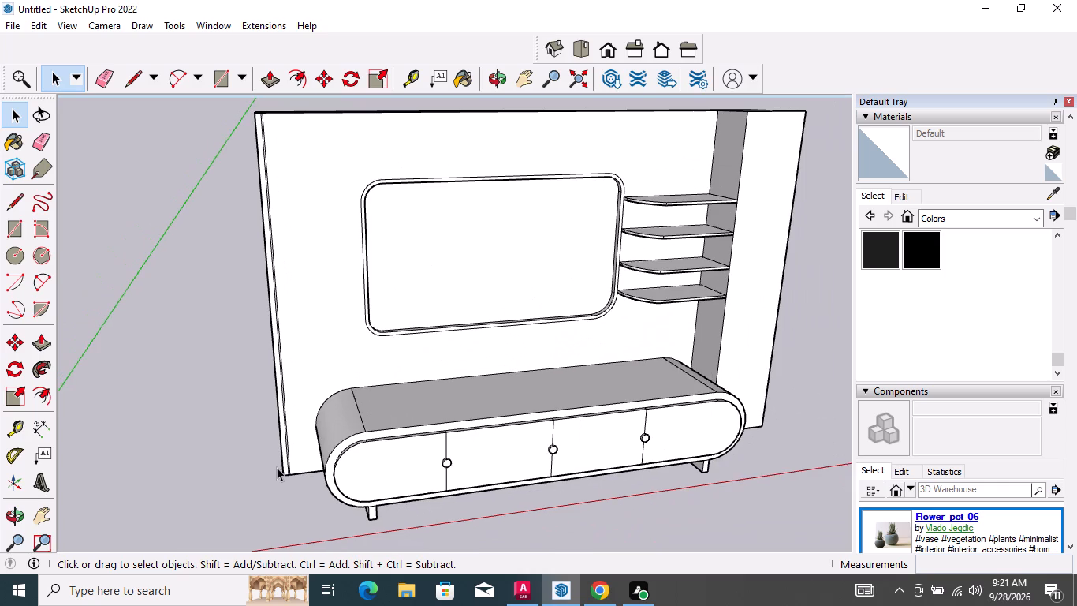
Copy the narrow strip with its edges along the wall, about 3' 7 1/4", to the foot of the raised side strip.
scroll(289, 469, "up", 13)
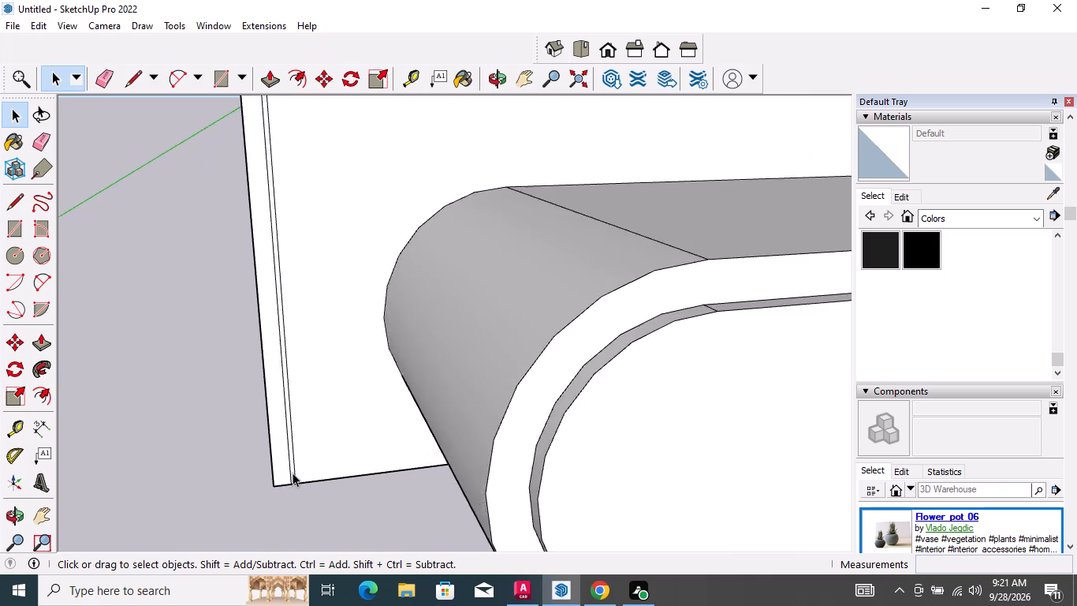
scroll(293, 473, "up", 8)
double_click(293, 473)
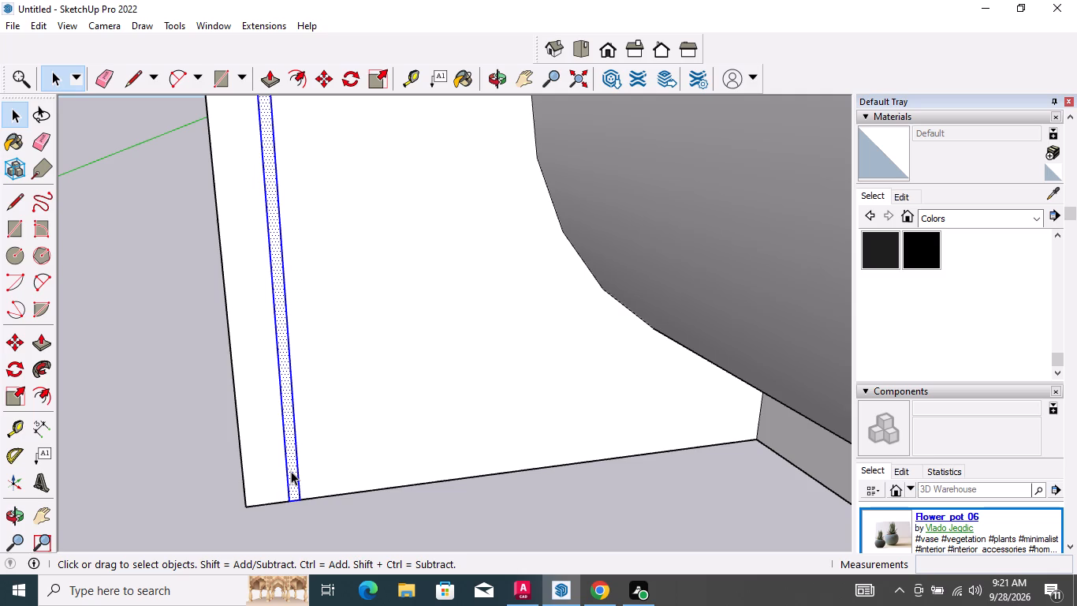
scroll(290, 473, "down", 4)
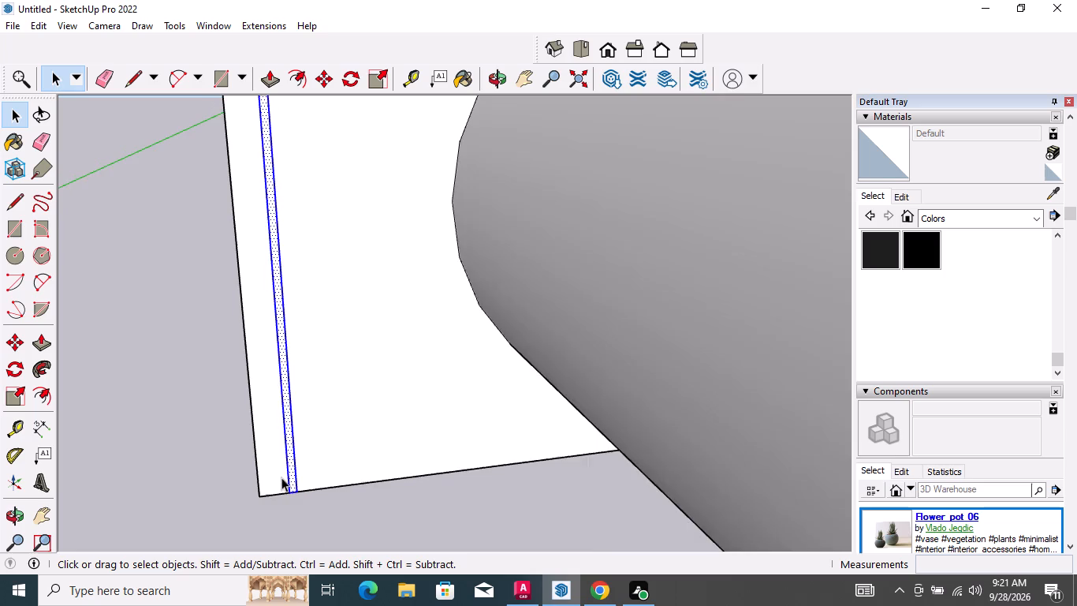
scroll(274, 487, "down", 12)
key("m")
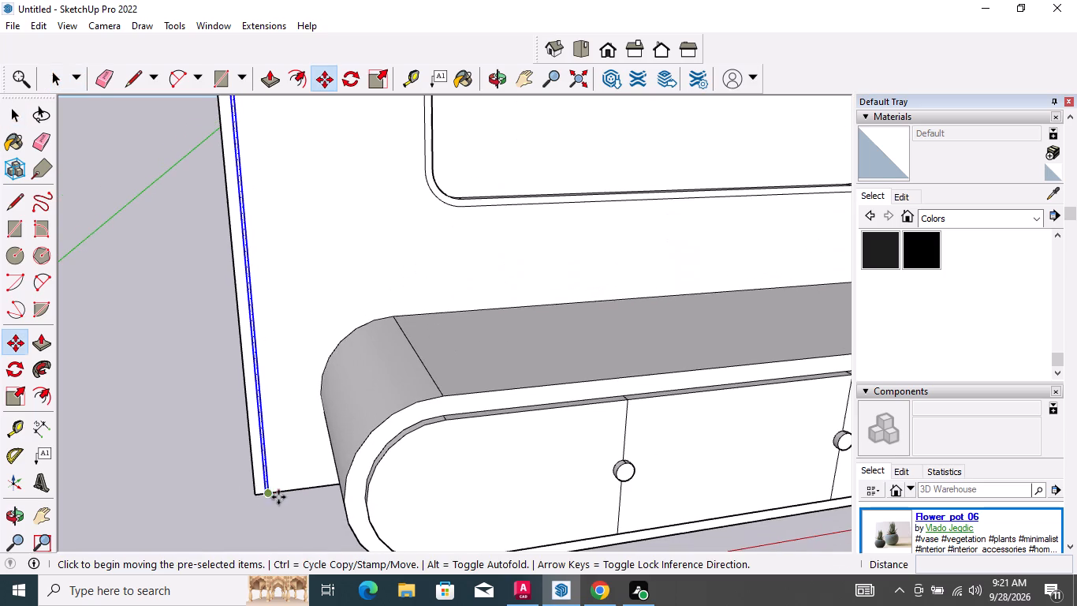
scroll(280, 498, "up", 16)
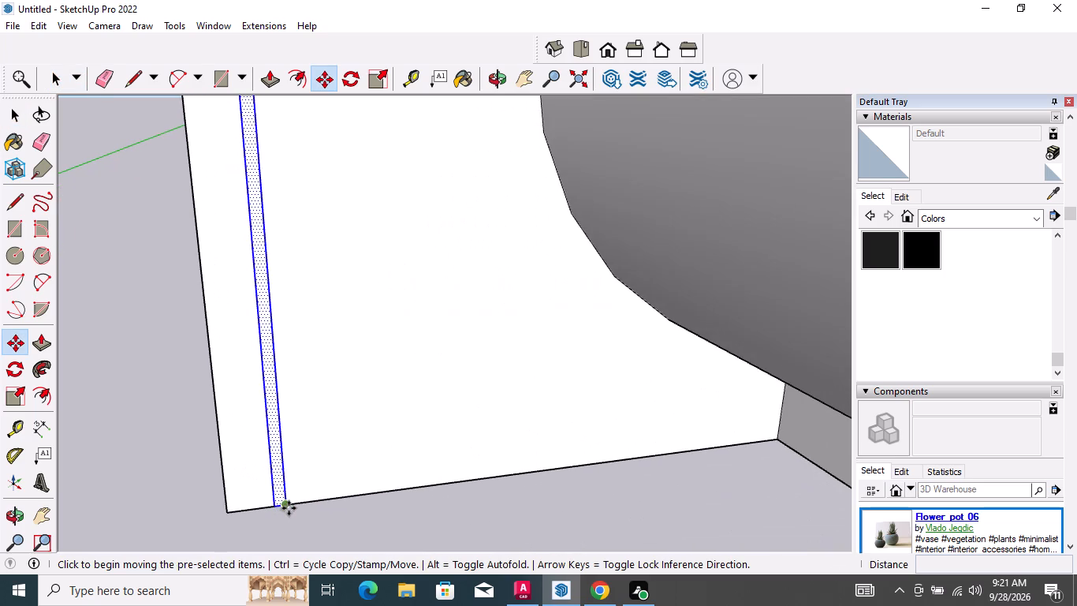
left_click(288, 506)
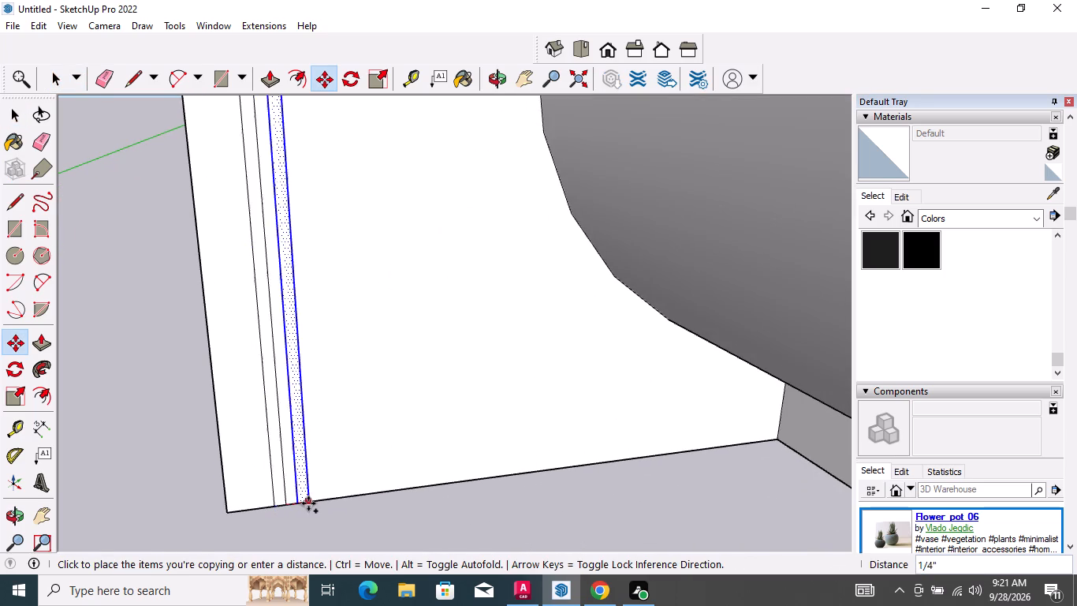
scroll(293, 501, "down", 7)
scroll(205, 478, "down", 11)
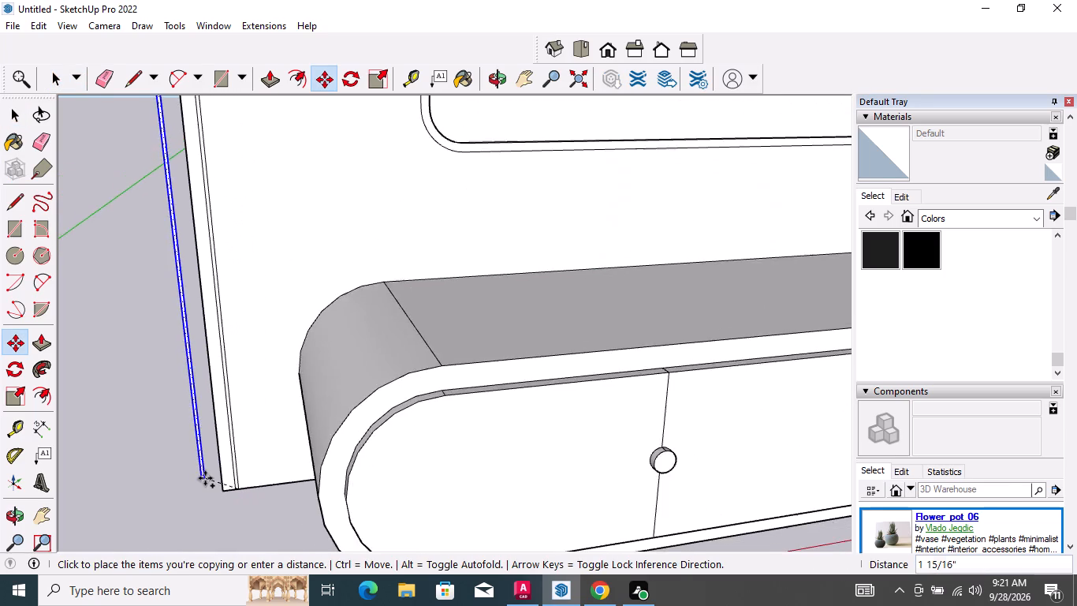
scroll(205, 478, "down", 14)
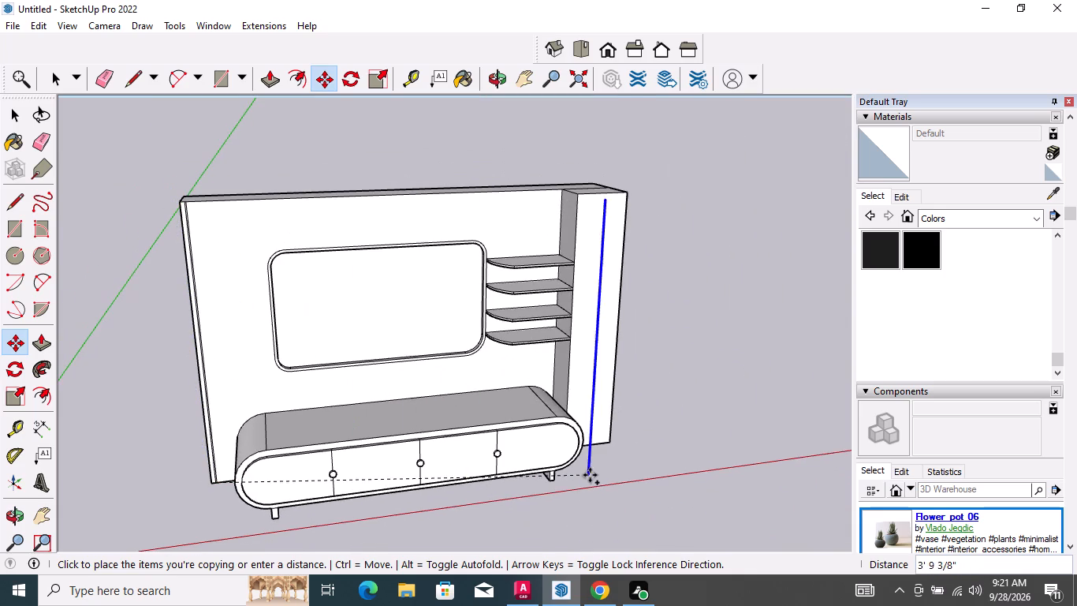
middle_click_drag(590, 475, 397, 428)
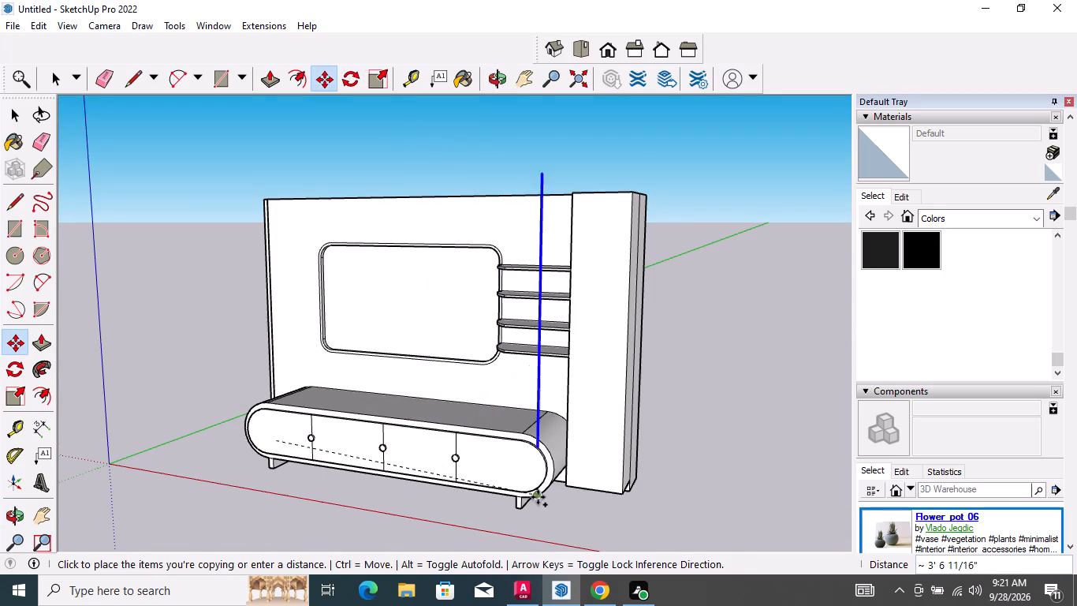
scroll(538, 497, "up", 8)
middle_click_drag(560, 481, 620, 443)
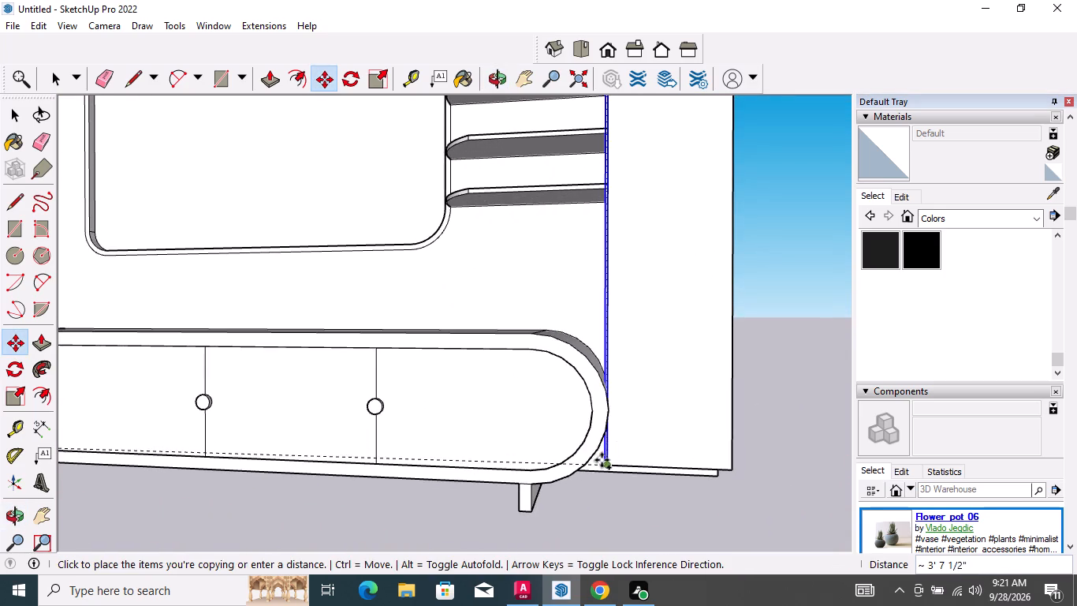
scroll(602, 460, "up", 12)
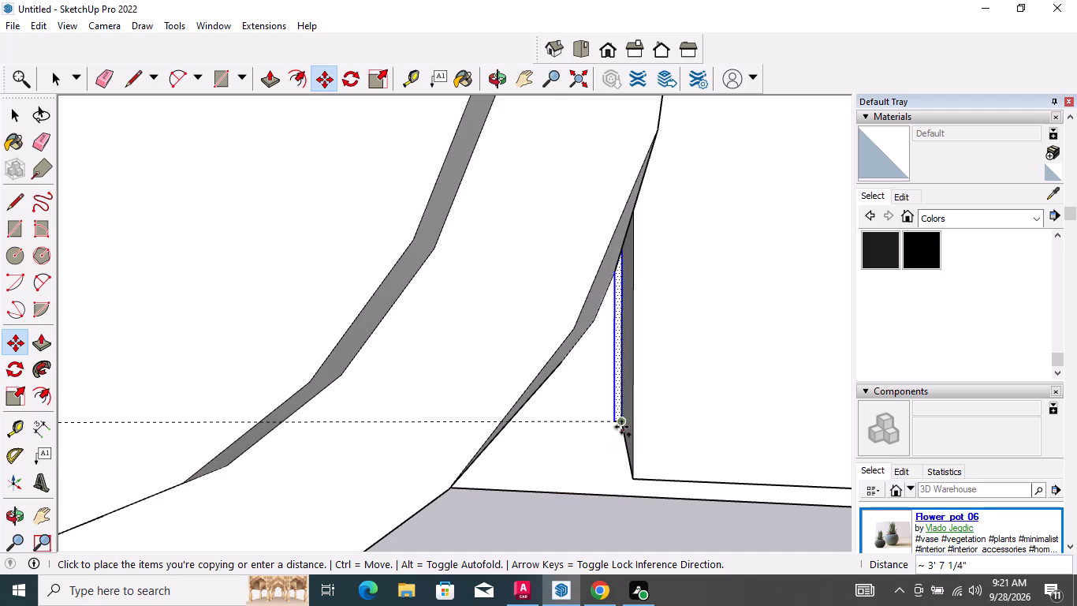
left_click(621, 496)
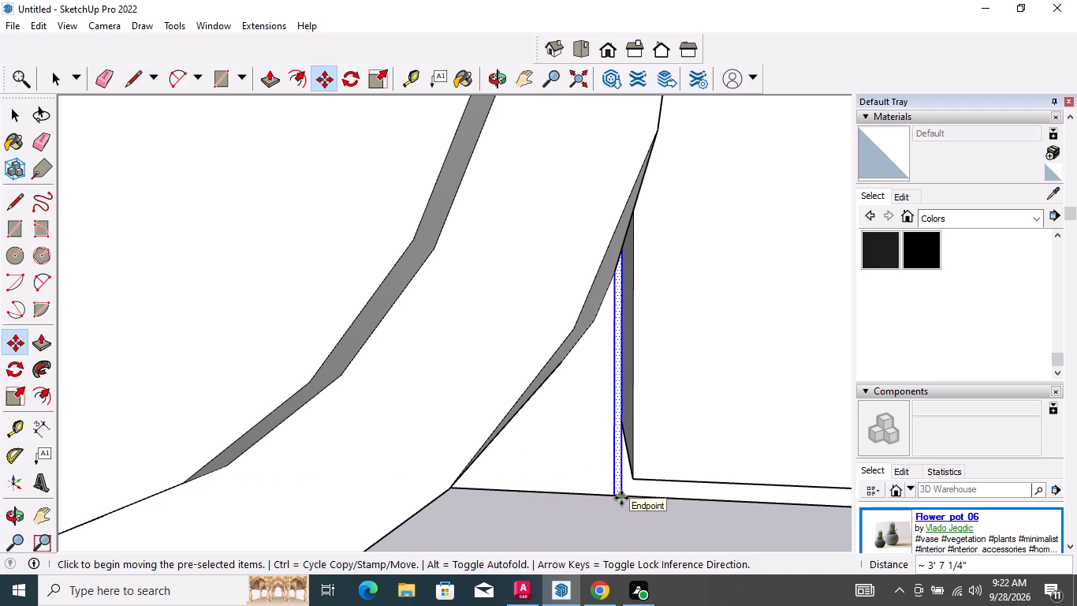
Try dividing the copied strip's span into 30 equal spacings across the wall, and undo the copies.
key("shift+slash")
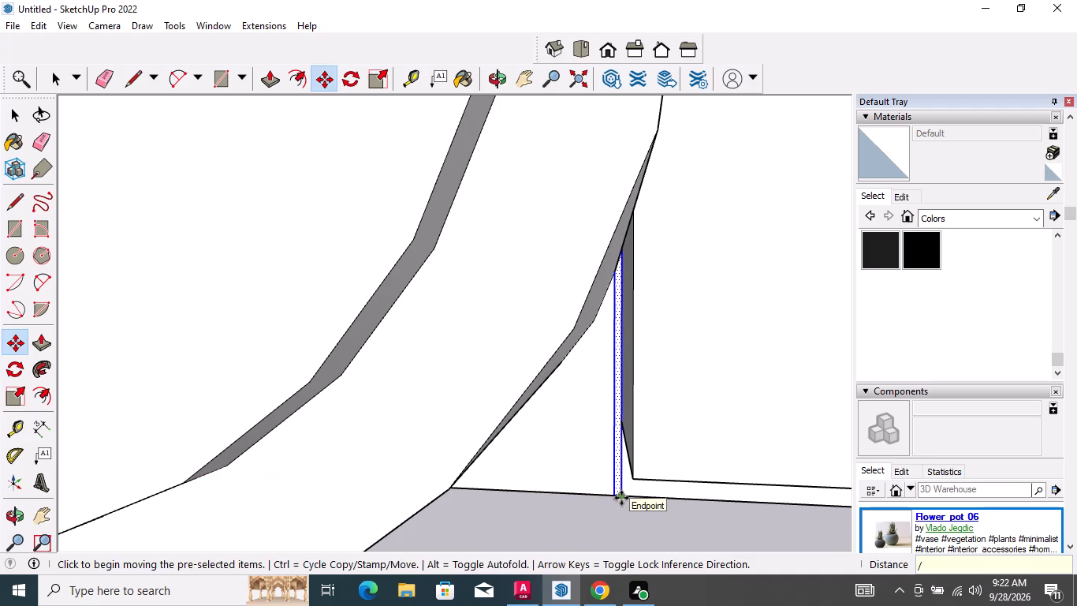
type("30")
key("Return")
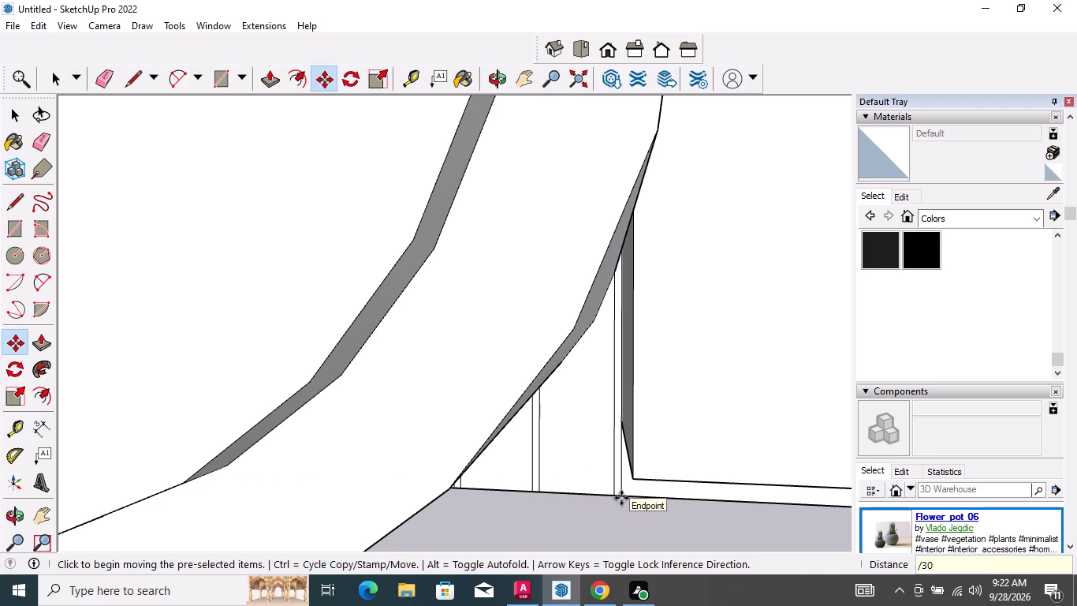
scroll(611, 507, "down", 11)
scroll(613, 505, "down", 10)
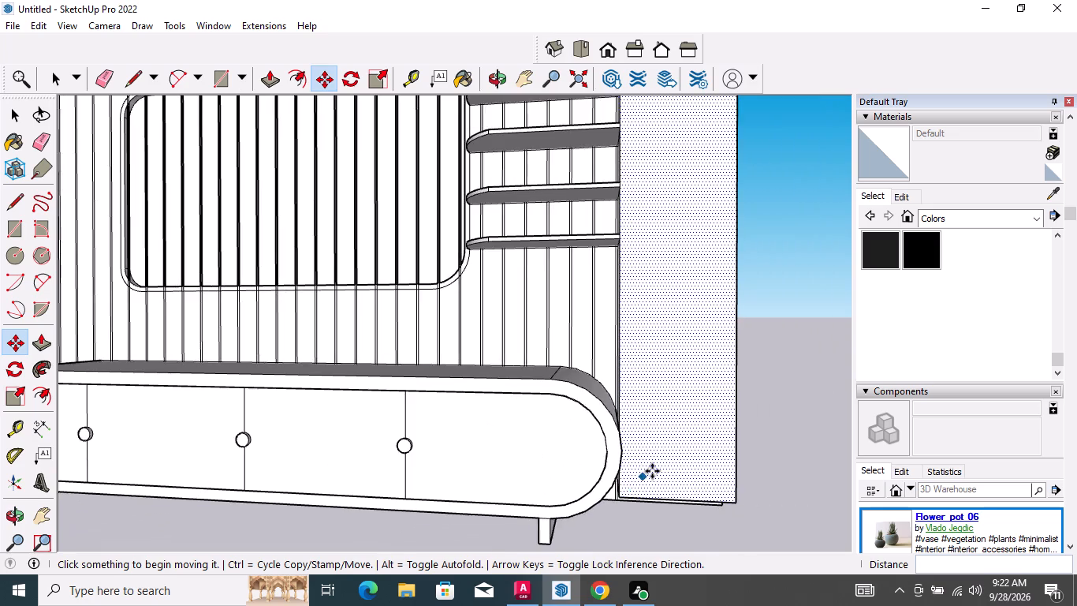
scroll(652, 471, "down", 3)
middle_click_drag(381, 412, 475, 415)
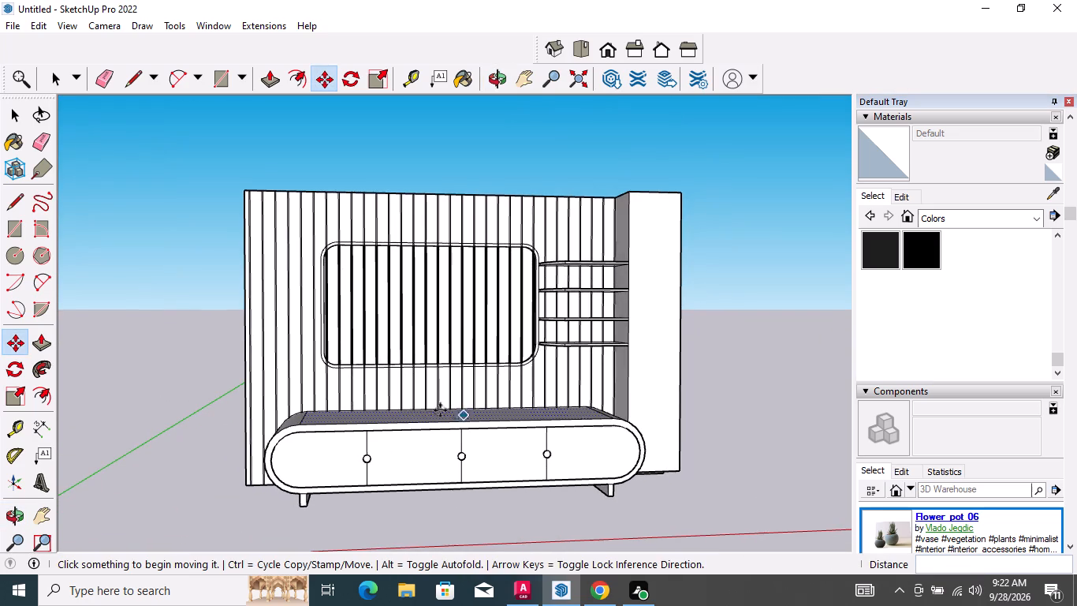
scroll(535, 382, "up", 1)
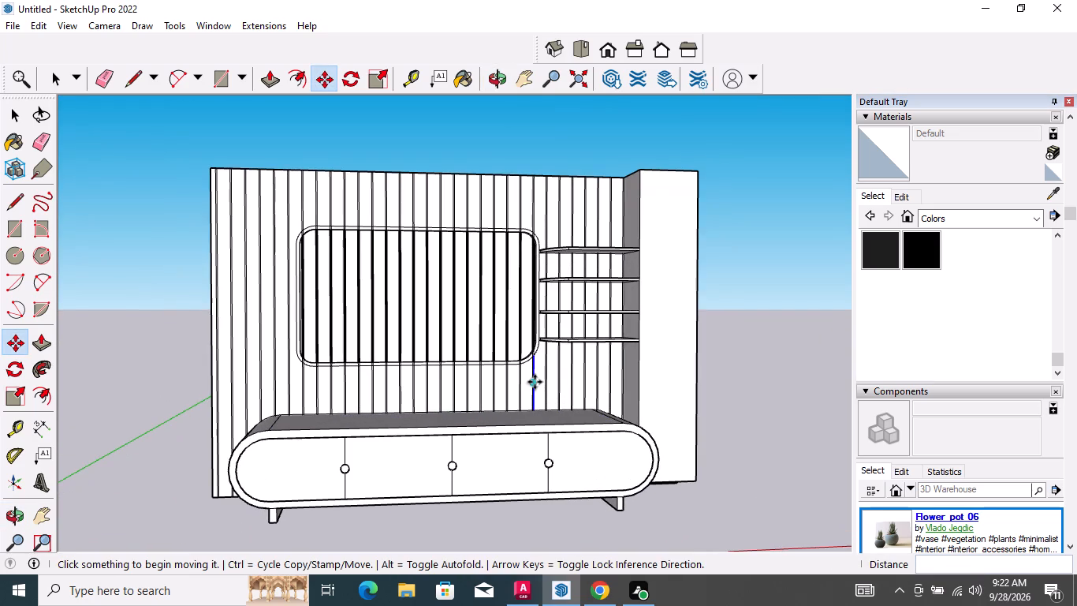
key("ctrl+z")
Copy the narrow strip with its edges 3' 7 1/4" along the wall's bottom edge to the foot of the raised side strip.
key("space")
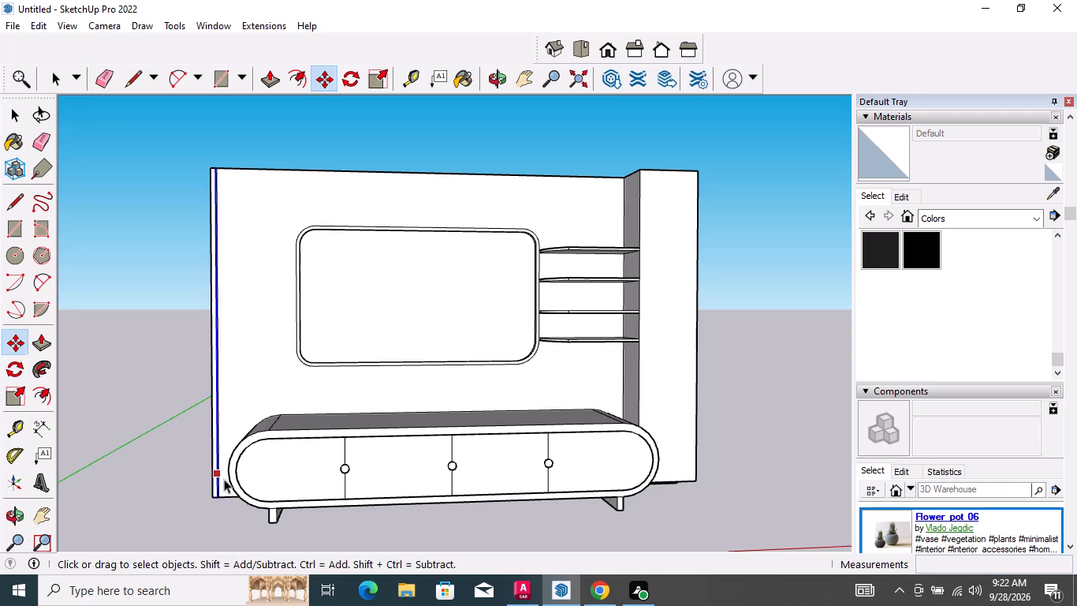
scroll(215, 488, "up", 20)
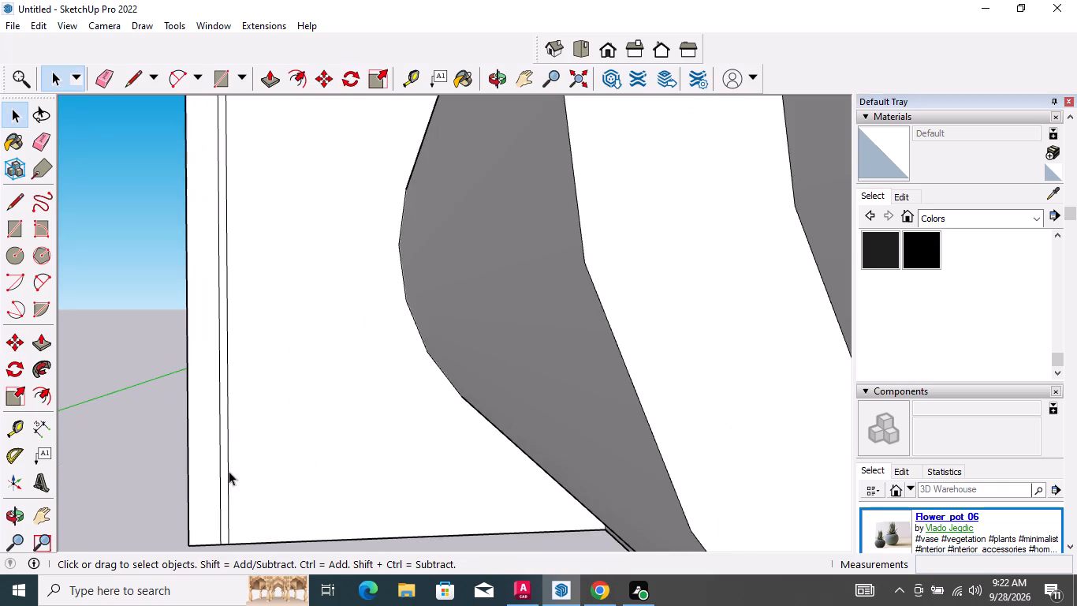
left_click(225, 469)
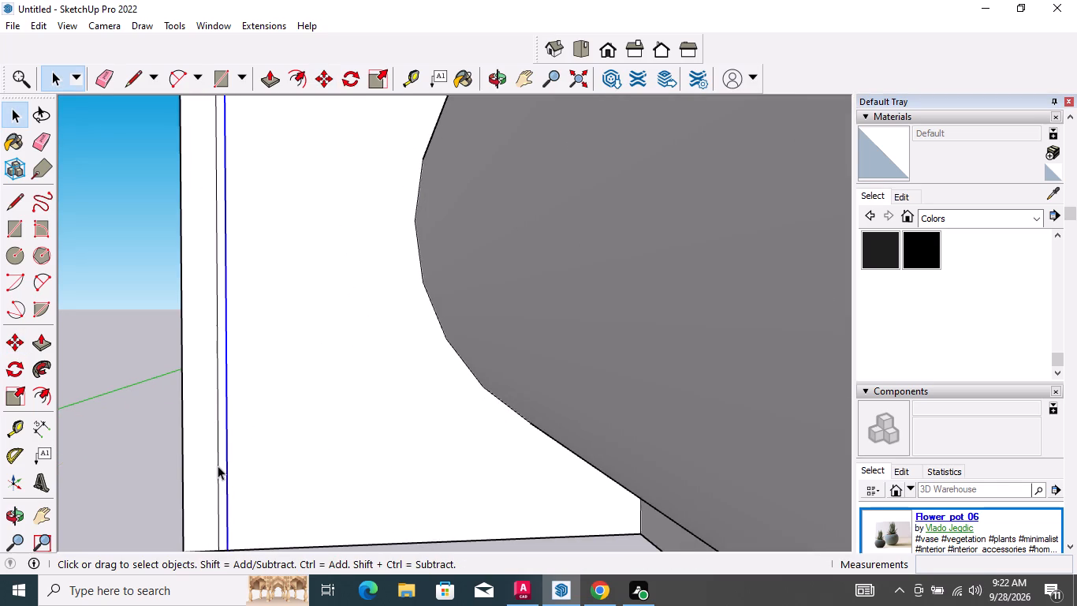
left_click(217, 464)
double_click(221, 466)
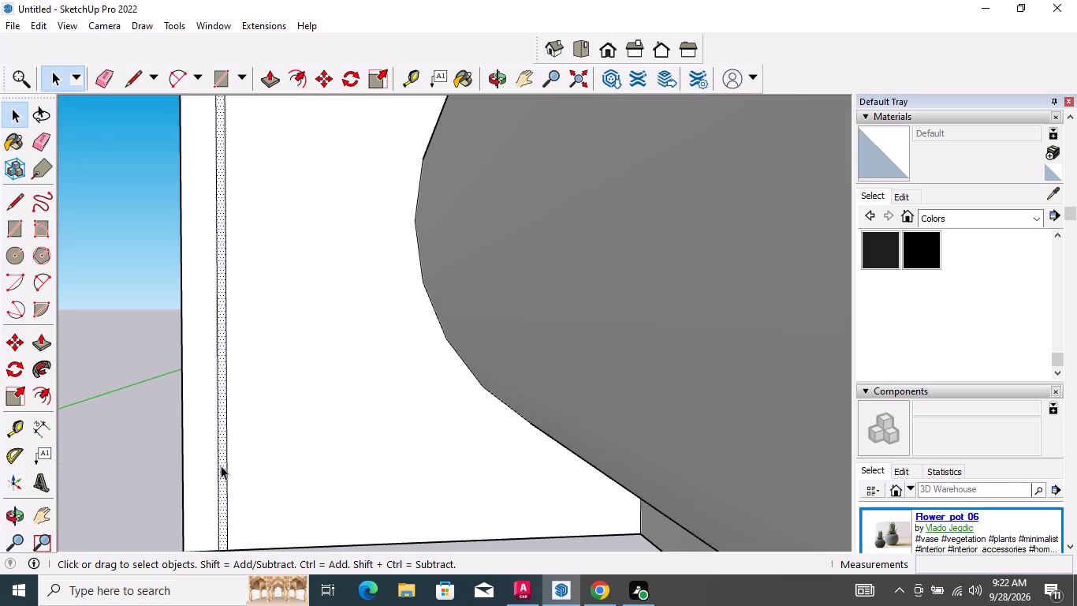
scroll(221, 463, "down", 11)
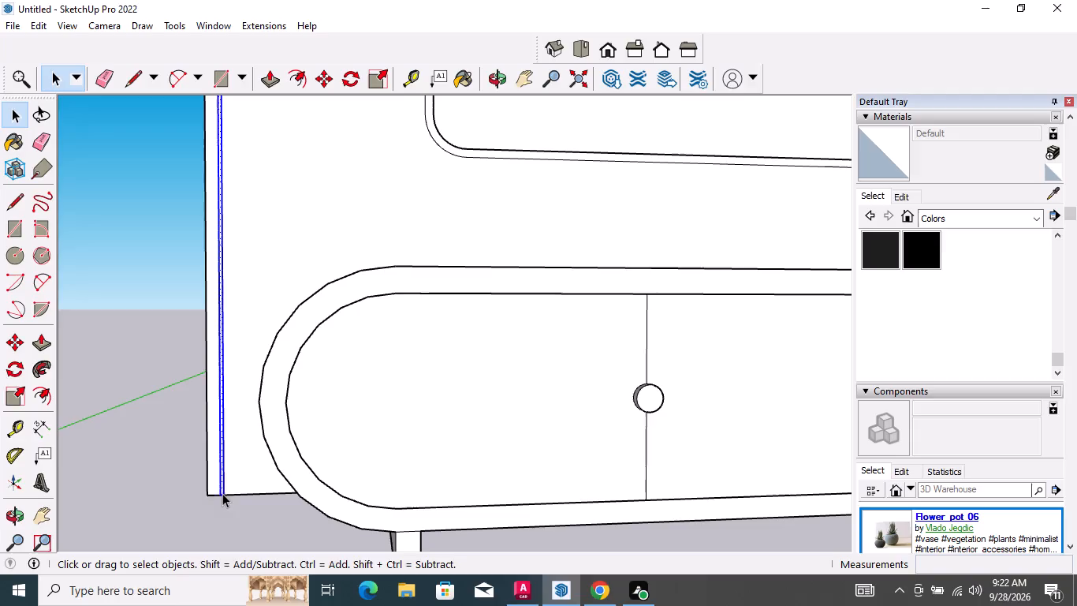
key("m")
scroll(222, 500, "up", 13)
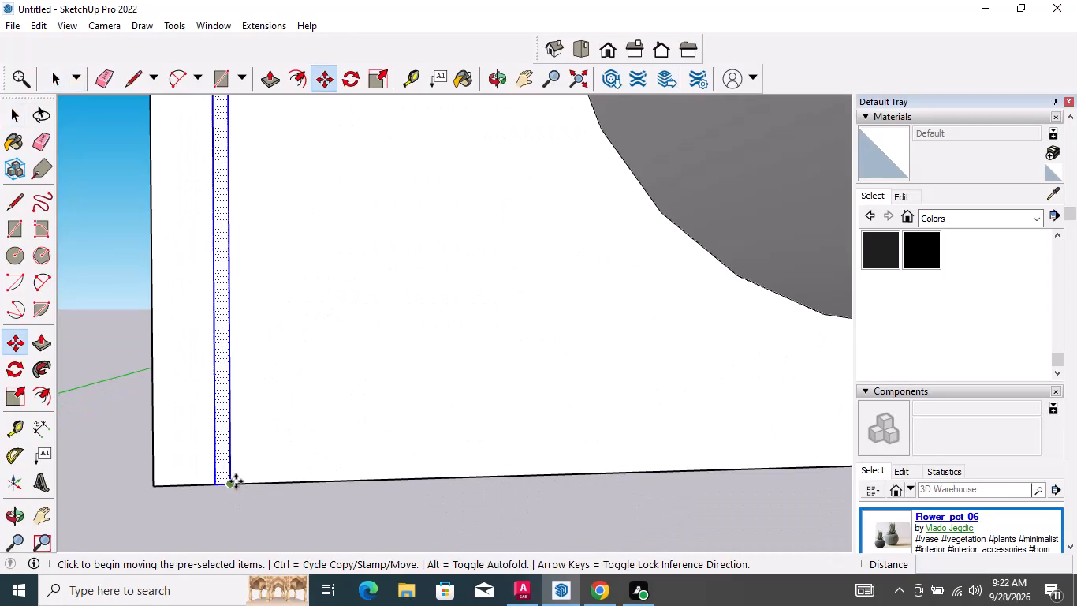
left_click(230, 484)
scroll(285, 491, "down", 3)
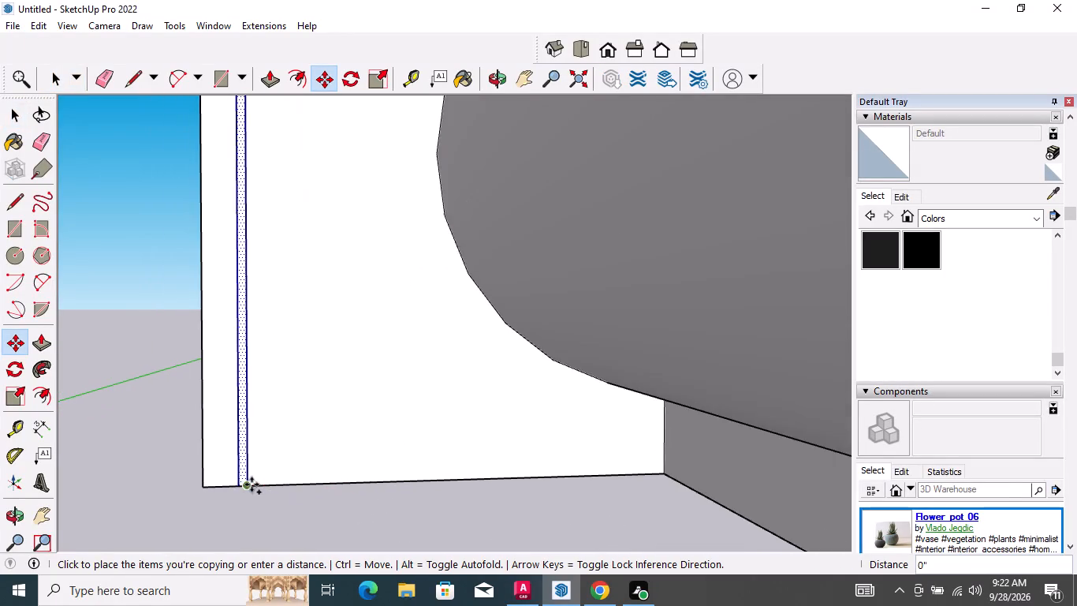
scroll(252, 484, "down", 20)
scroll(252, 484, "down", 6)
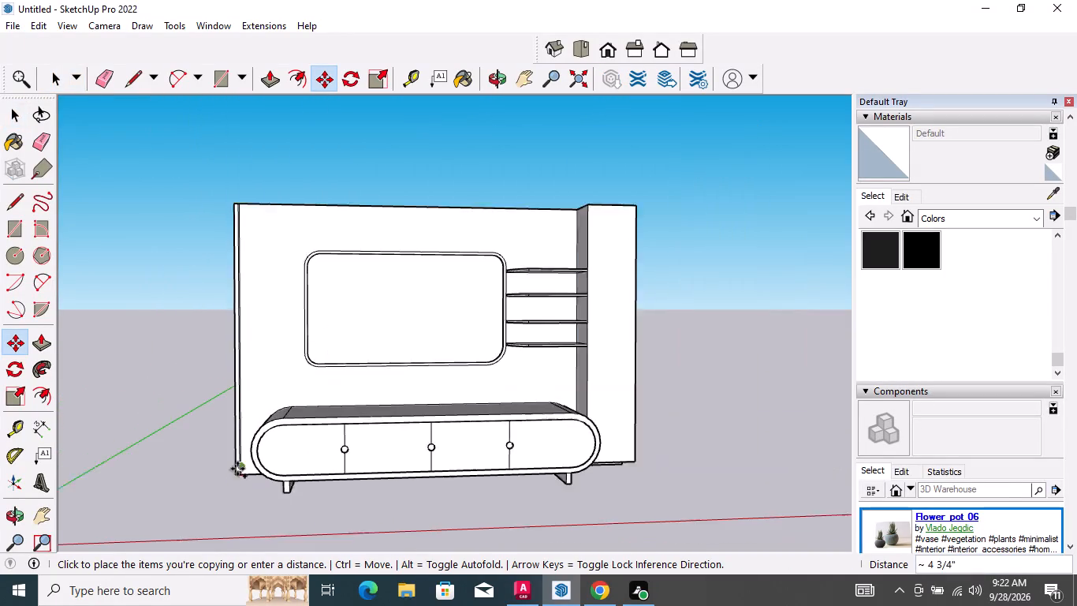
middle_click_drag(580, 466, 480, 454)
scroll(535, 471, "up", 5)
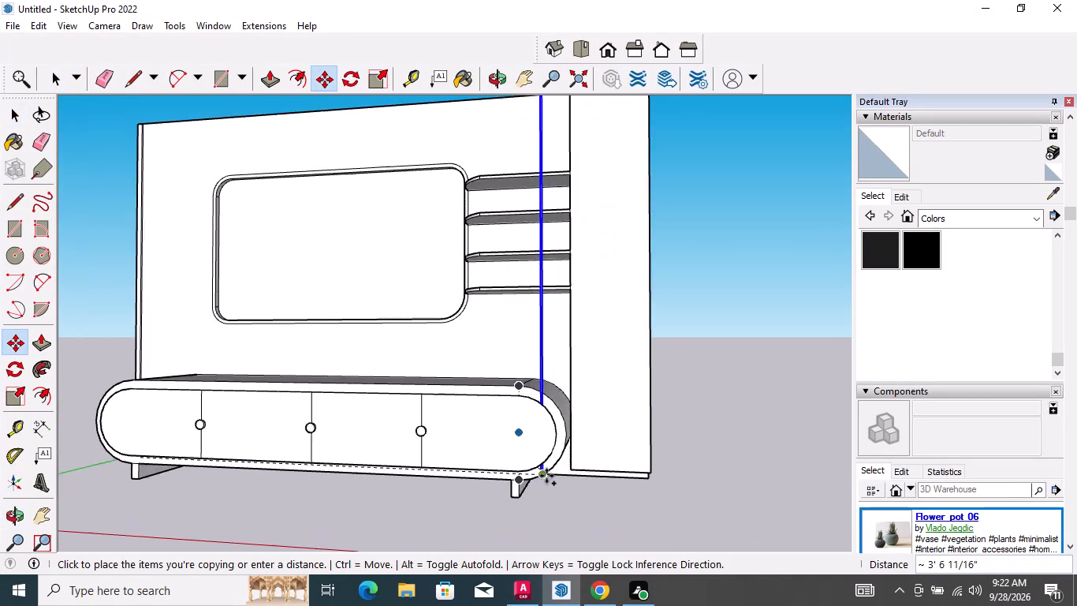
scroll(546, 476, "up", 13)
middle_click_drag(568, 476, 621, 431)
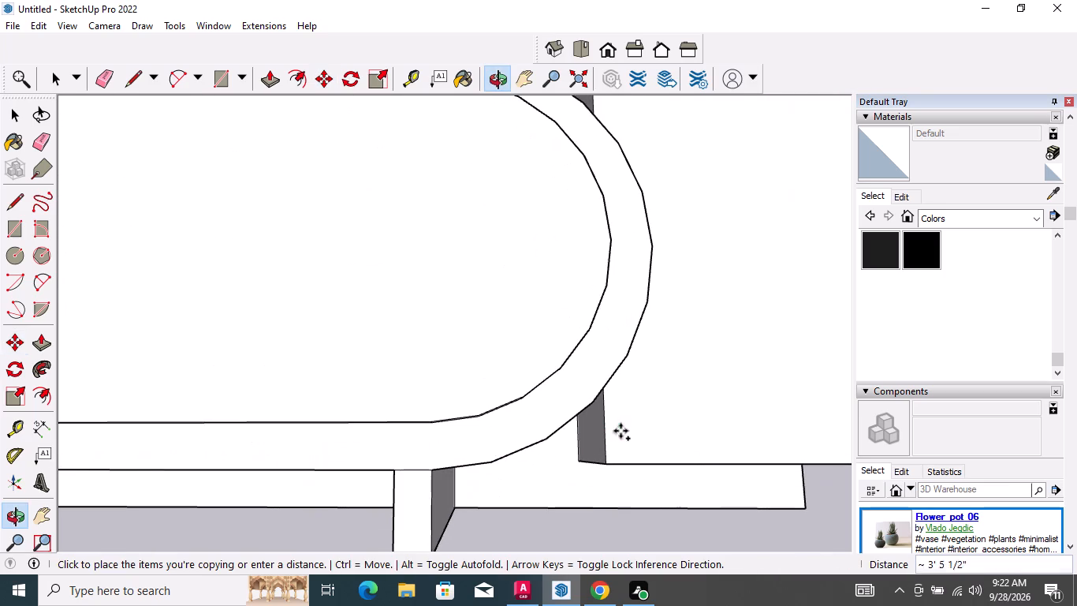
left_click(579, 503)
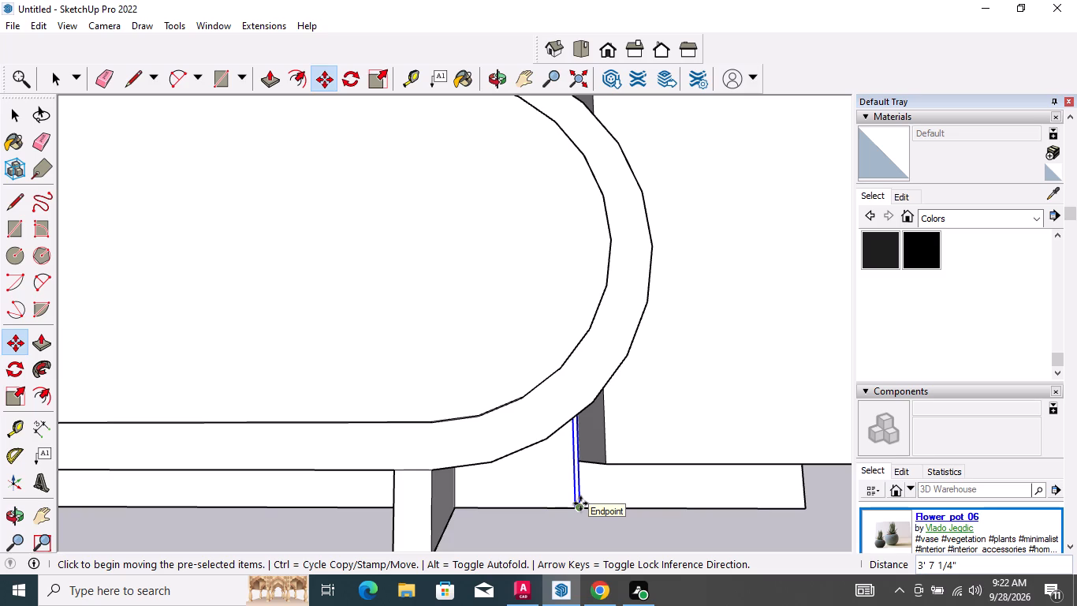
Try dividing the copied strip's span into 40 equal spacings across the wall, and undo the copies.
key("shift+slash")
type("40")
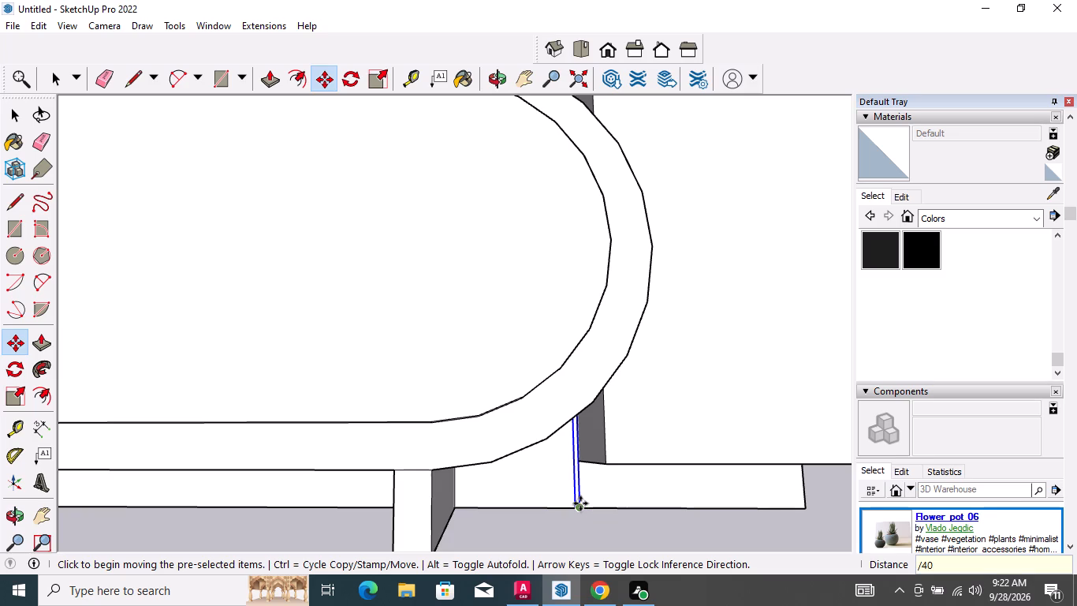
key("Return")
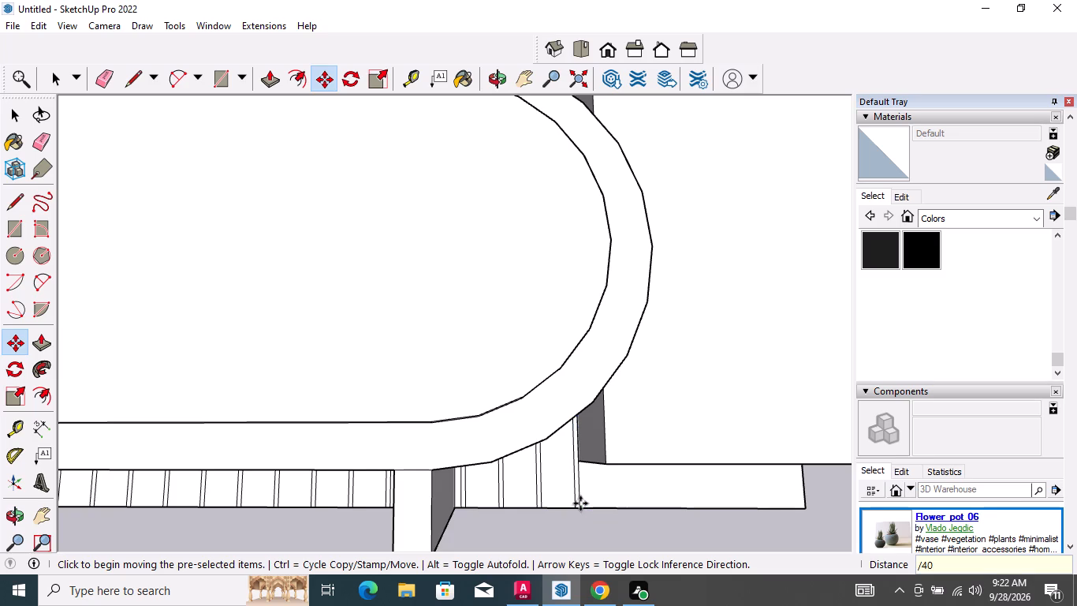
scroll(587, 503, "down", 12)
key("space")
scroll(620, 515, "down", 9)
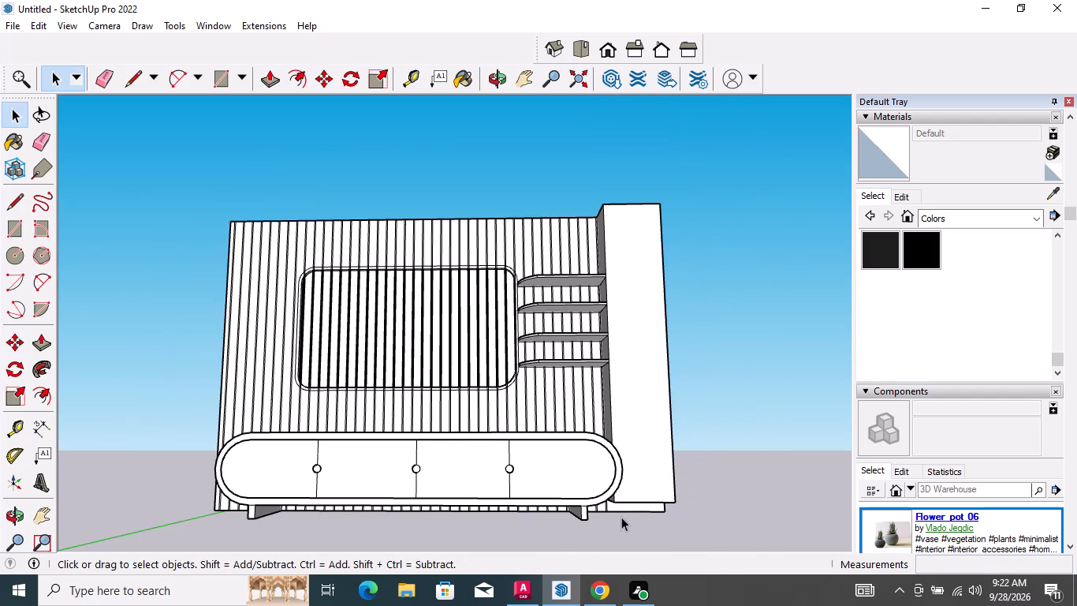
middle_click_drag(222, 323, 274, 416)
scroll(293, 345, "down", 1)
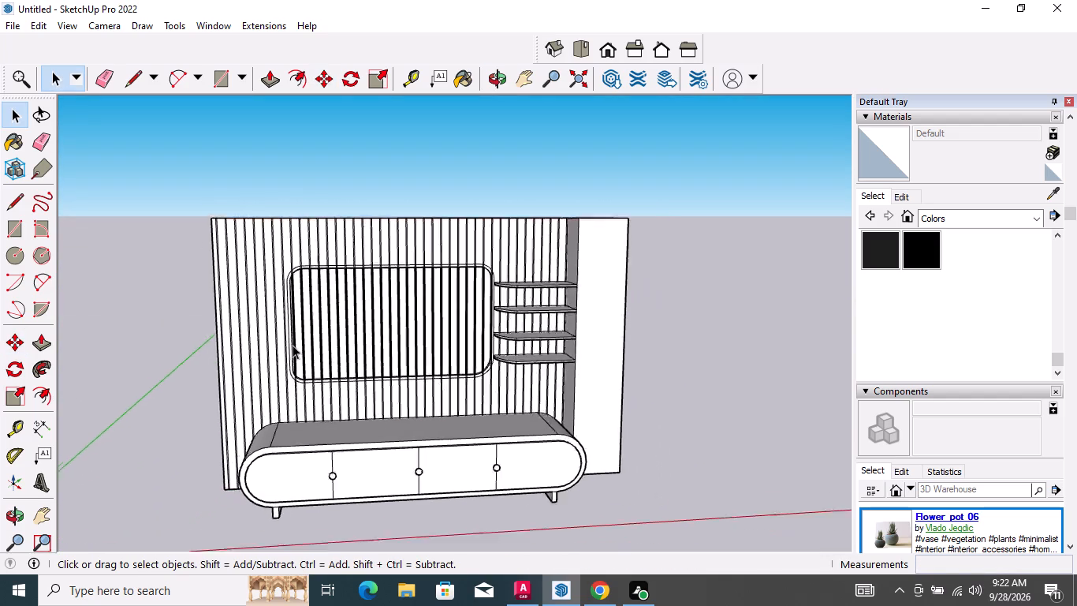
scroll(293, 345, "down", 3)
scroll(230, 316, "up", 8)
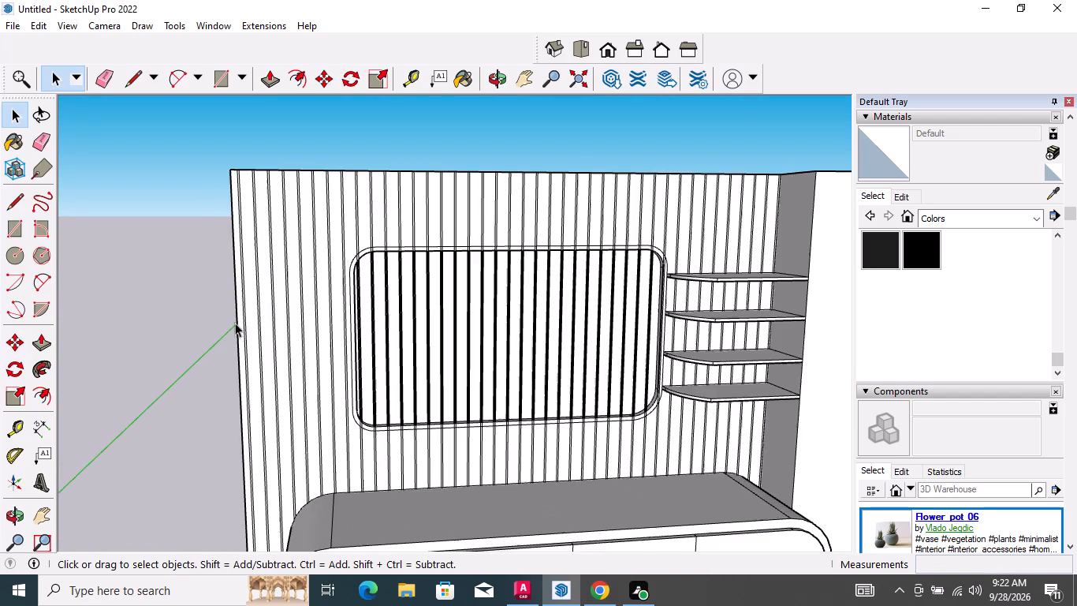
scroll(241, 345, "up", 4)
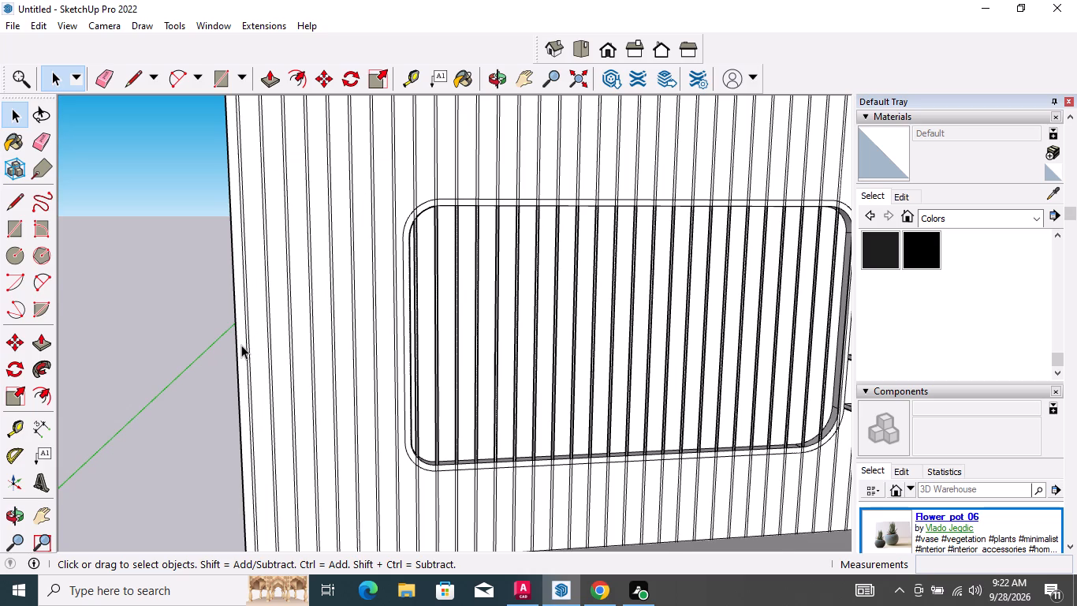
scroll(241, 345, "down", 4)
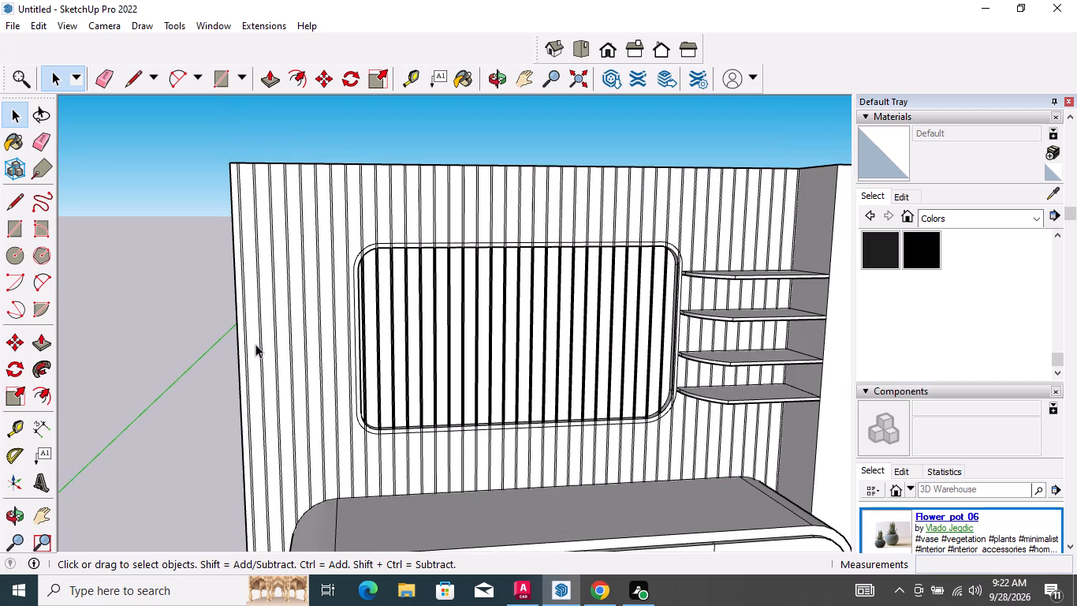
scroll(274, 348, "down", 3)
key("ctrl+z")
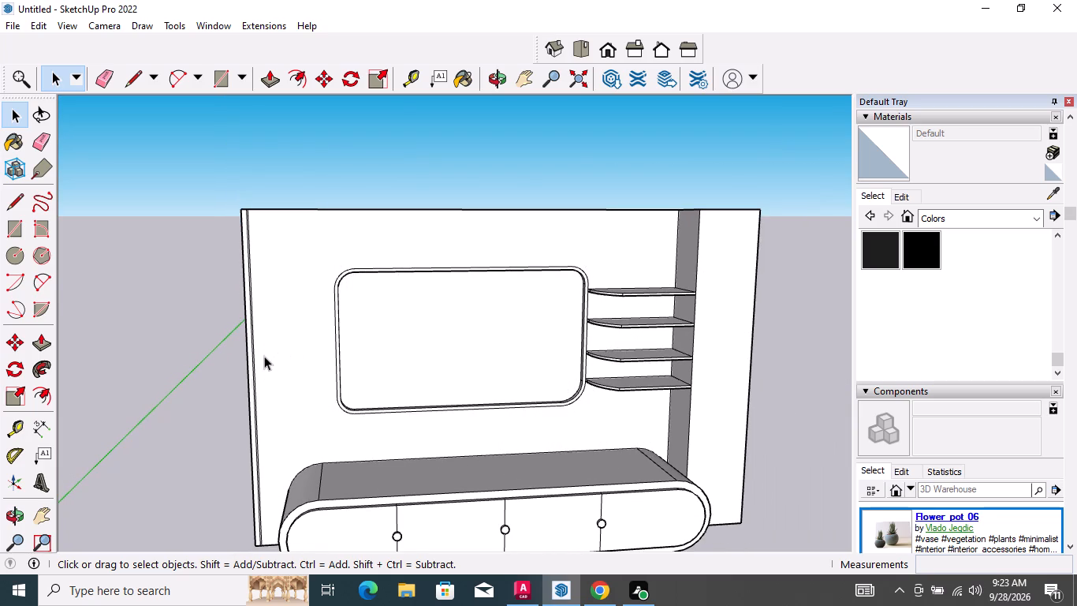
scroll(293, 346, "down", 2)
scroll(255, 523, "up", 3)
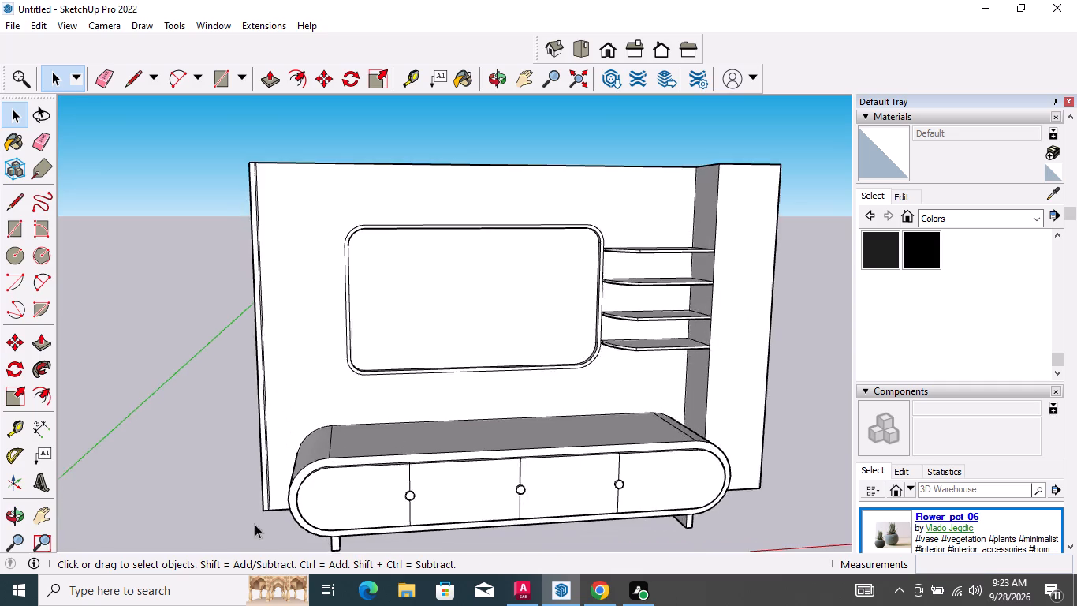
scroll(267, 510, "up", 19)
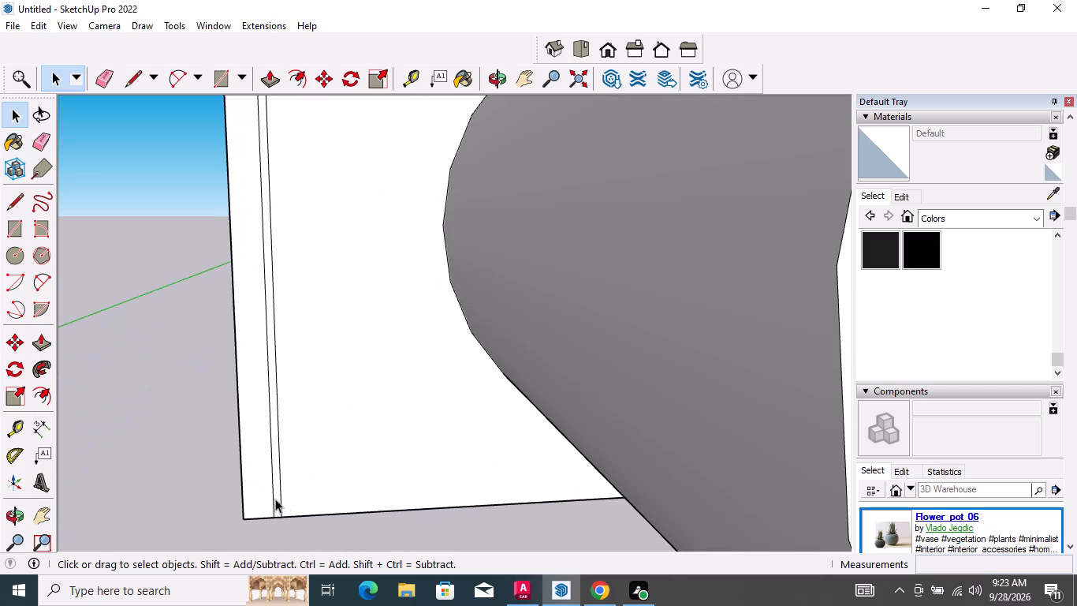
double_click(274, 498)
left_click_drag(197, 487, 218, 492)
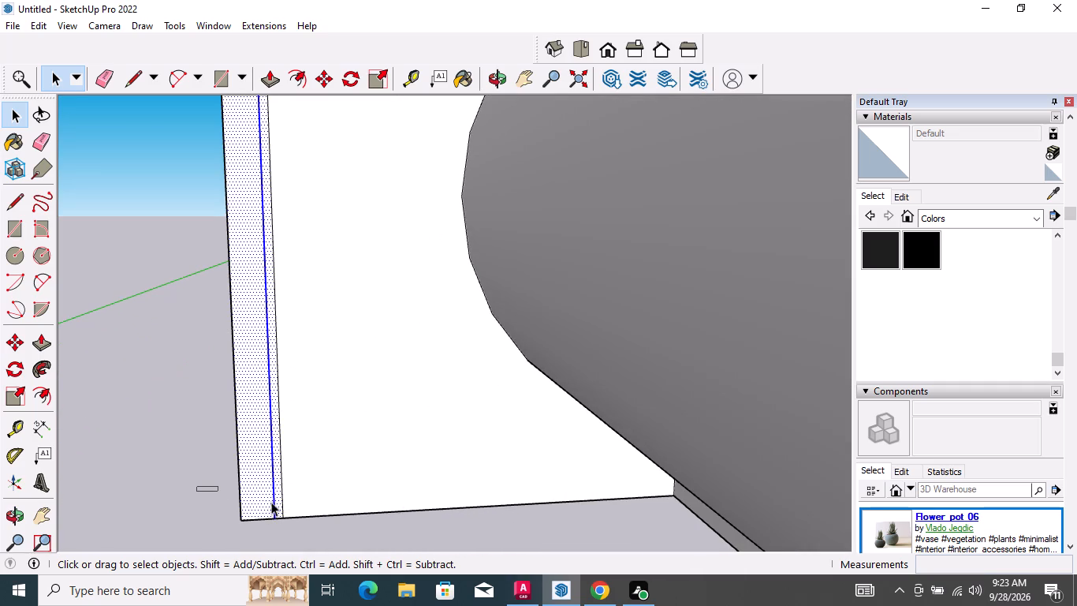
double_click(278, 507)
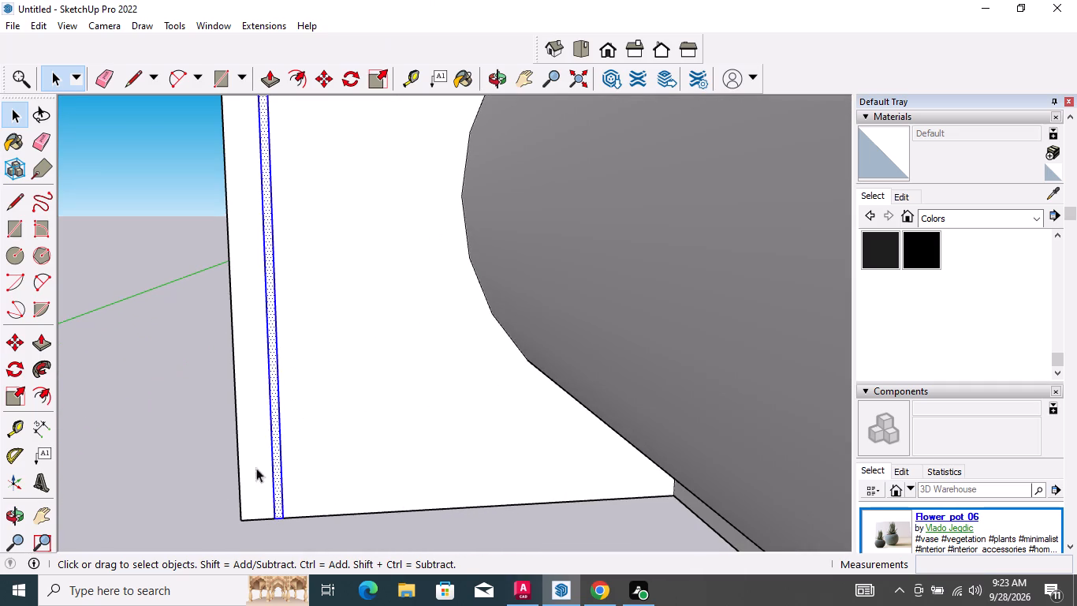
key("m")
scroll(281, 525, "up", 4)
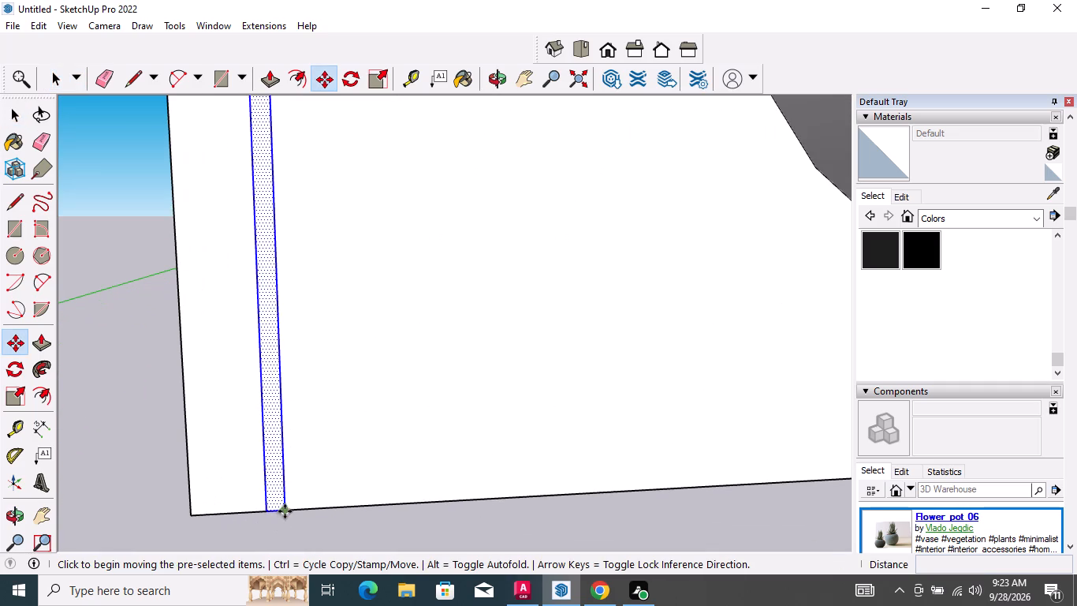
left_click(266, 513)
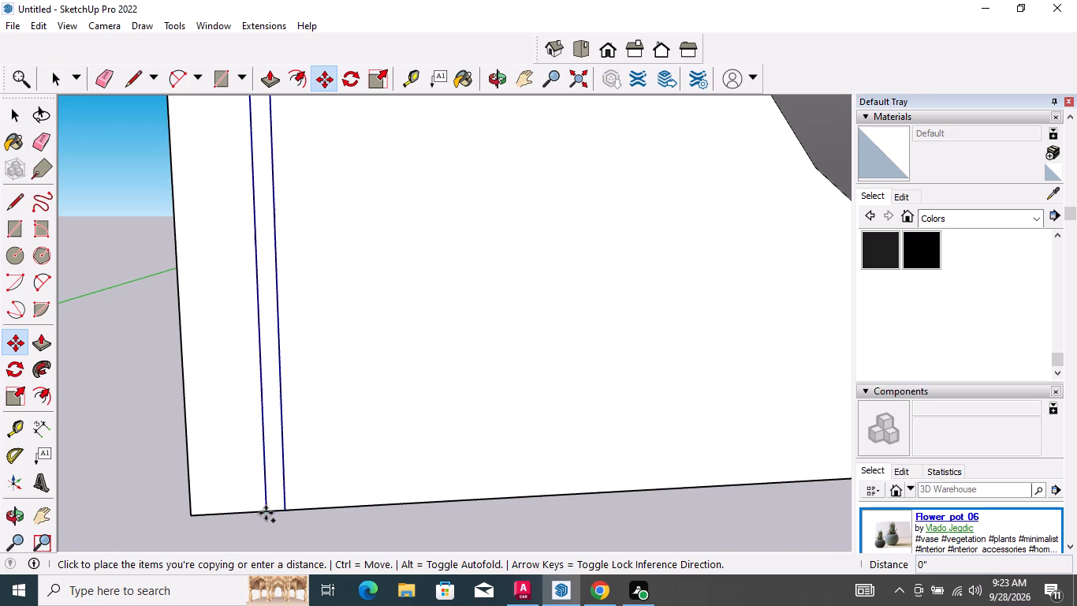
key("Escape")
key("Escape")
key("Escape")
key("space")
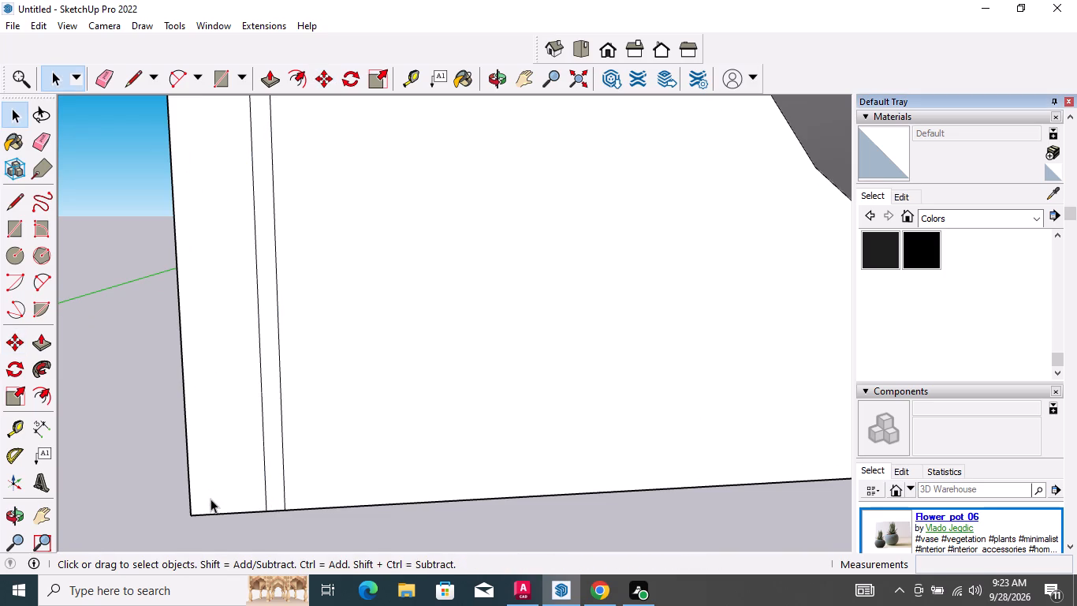
Move the narrow strip with its edges 1/16" further inward along the wall's bottom edge.
double_click(278, 487)
key("m")
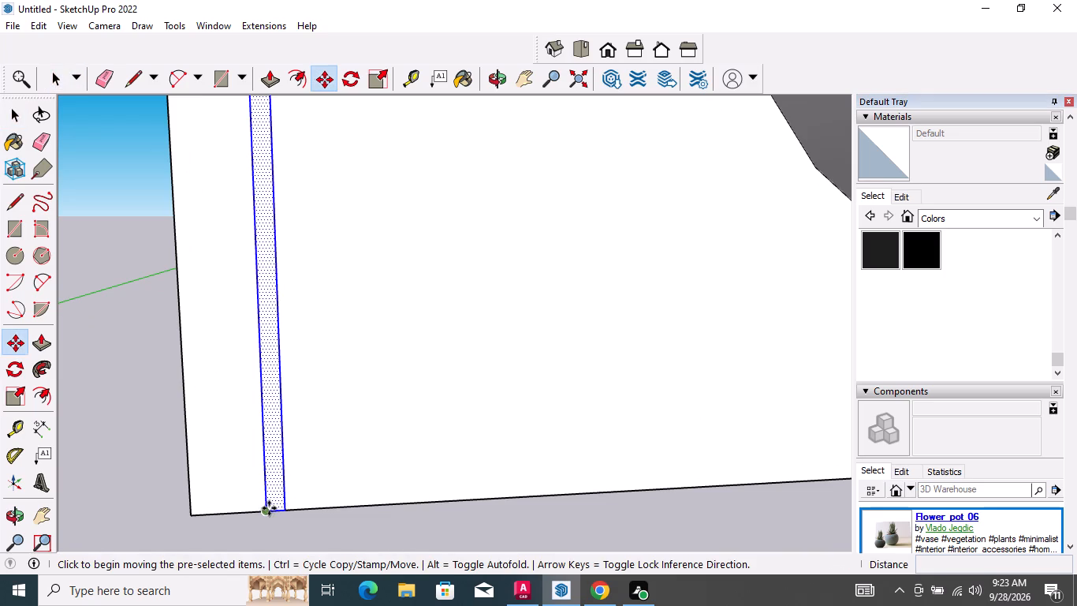
left_click(266, 510)
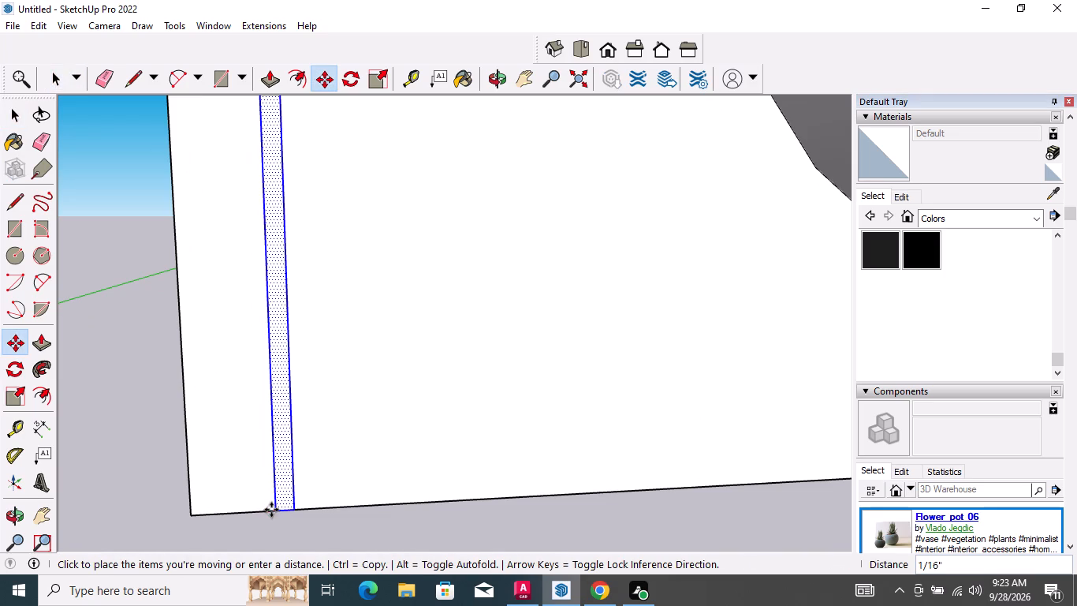
left_click(272, 510)
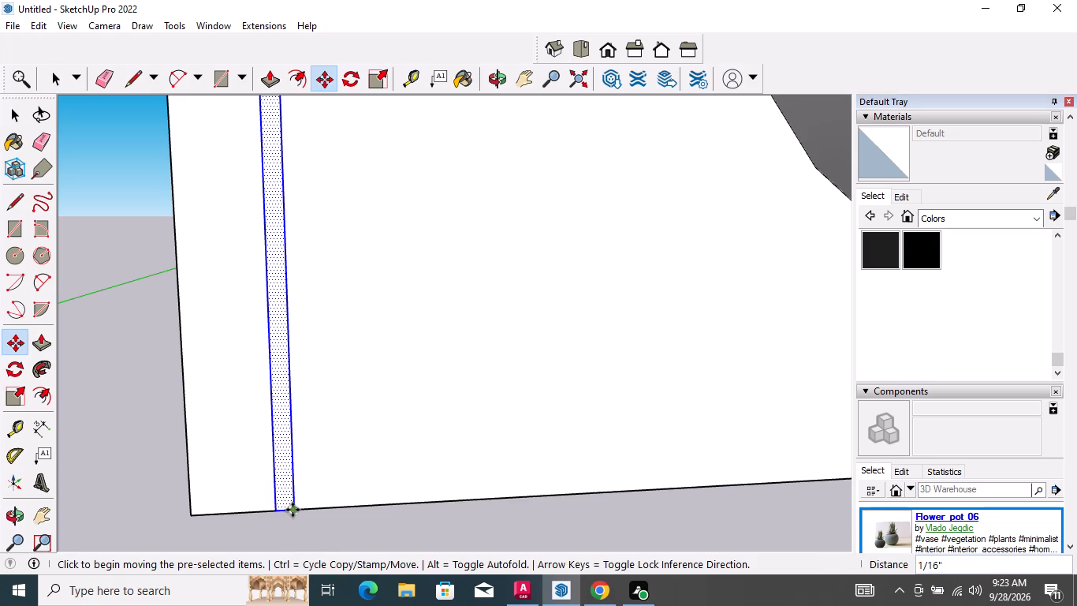
Copy the narrow strip with its edges about 3' 7 3/16" along the wall's bottom edge to the foot of the raised side strip.
left_click(293, 509)
scroll(302, 499, "down", 8)
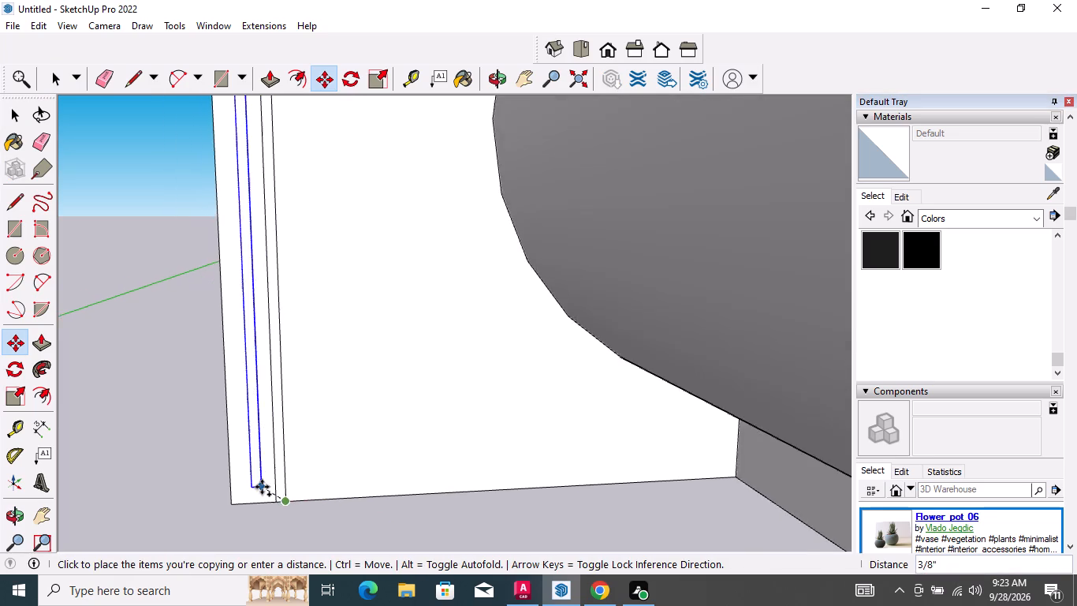
scroll(262, 487, "down", 19)
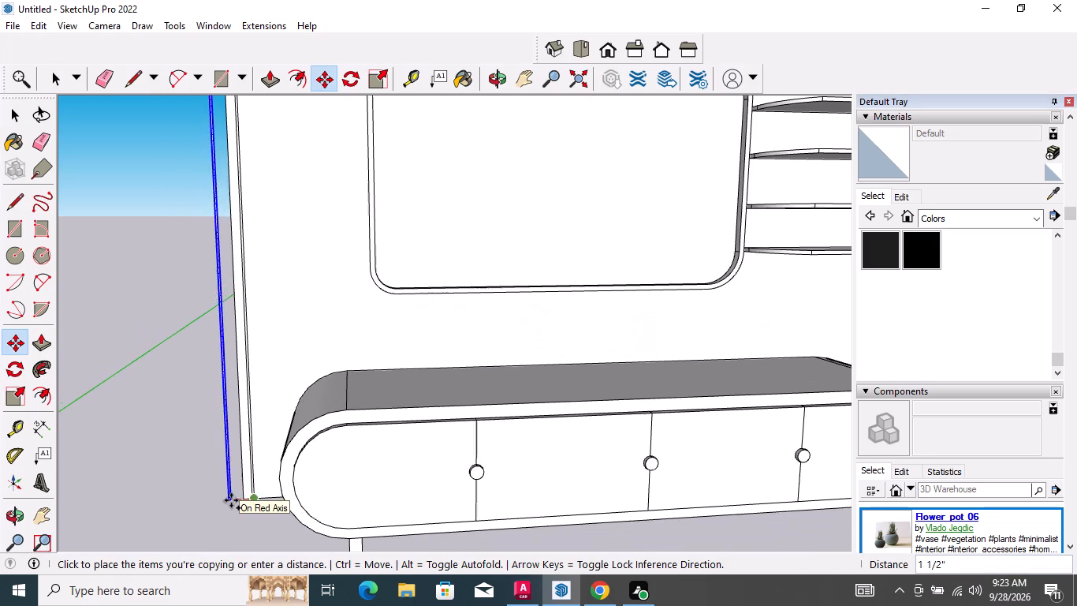
scroll(223, 512, "down", 6)
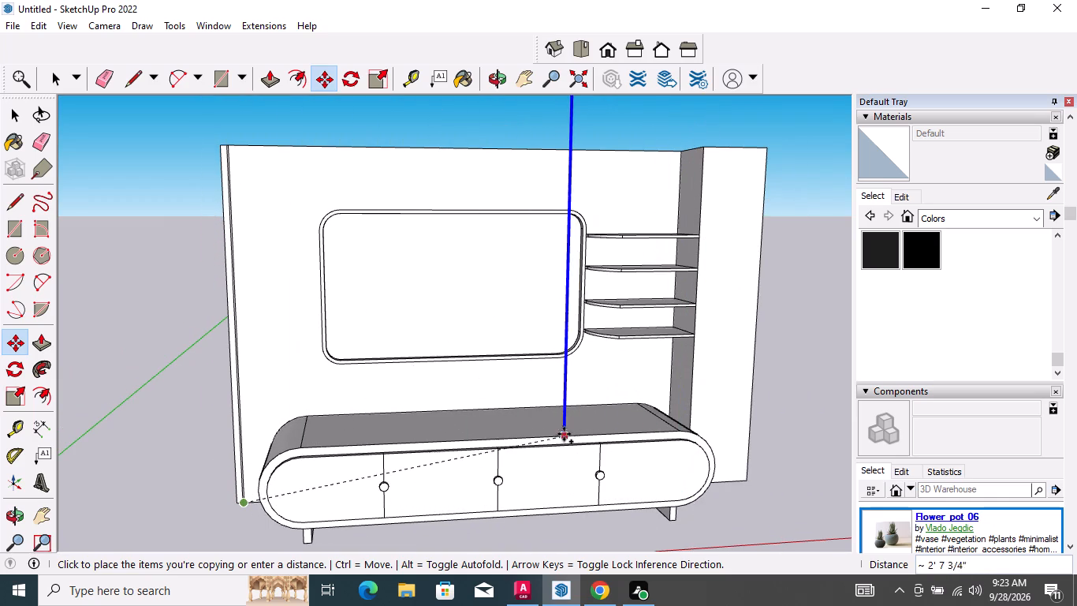
middle_click_drag(622, 473, 549, 451)
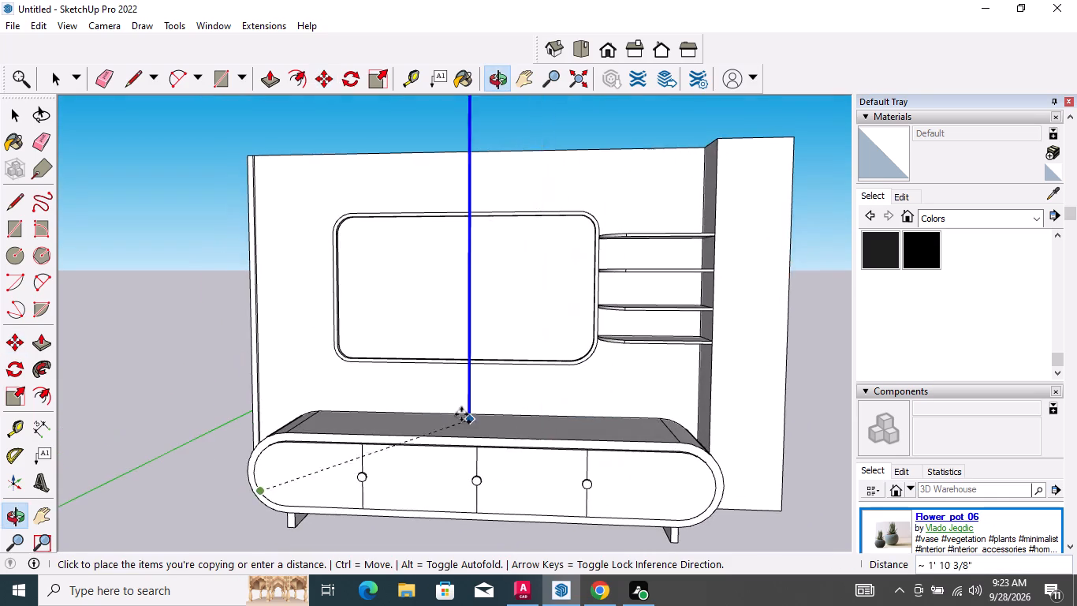
scroll(444, 406, "down", 3)
middle_click_drag(665, 496, 656, 481)
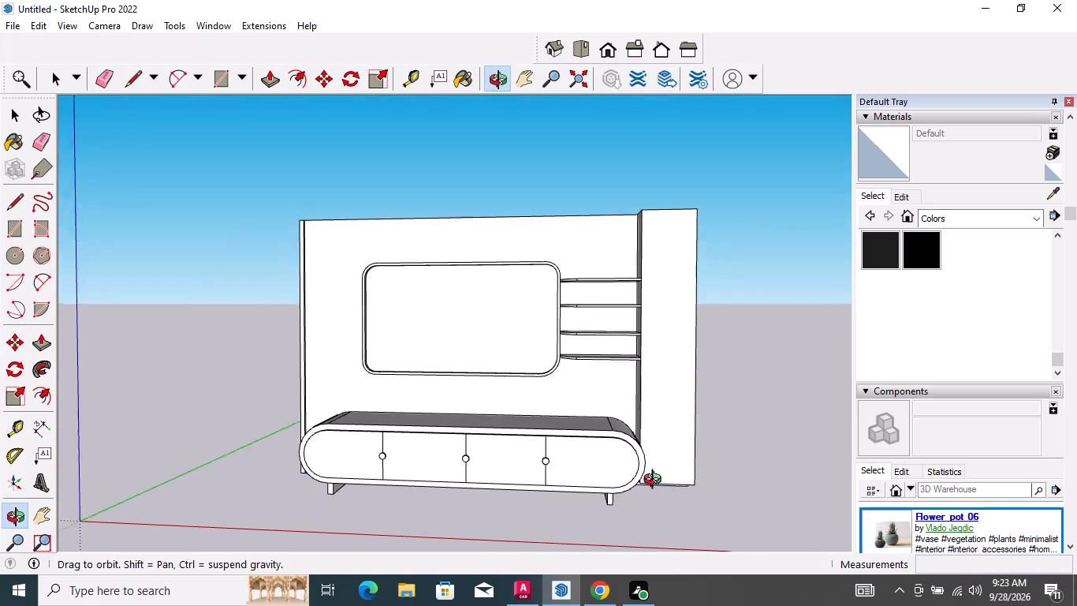
middle_click_drag(656, 481, 641, 418)
scroll(635, 510, "up", 4)
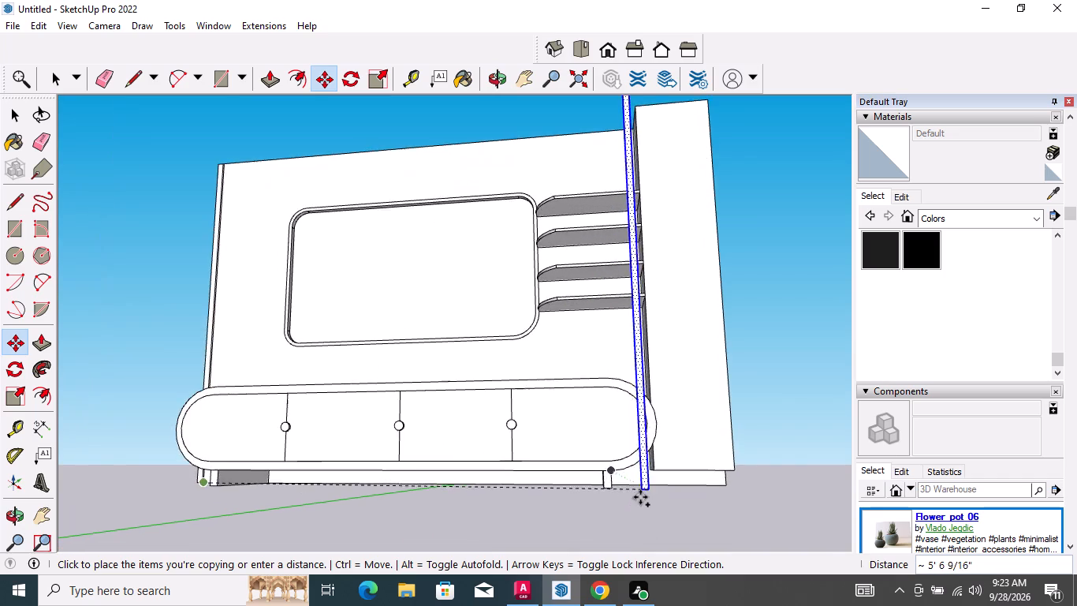
scroll(642, 489, "up", 17)
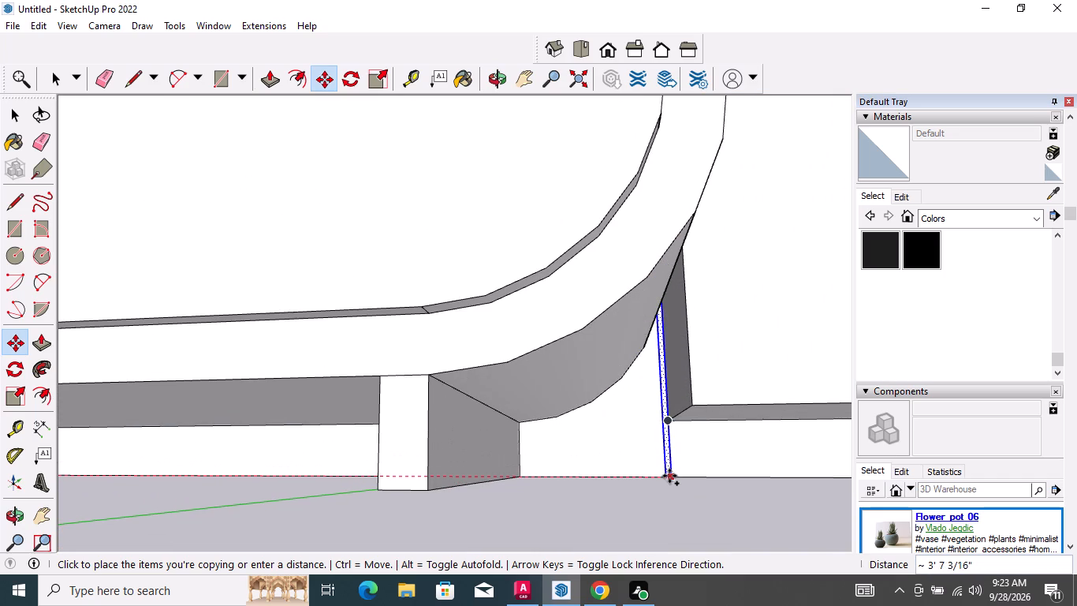
left_click(669, 476)
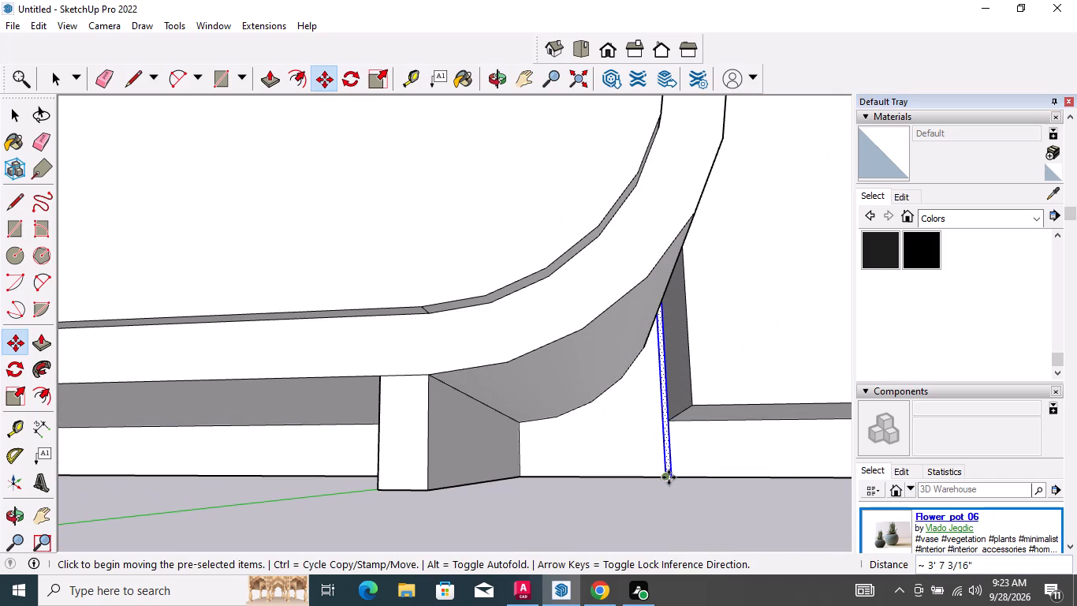
Divide the copied strip's span into 50 equal spacings across the wall.
key("shift+slash")
key("5")
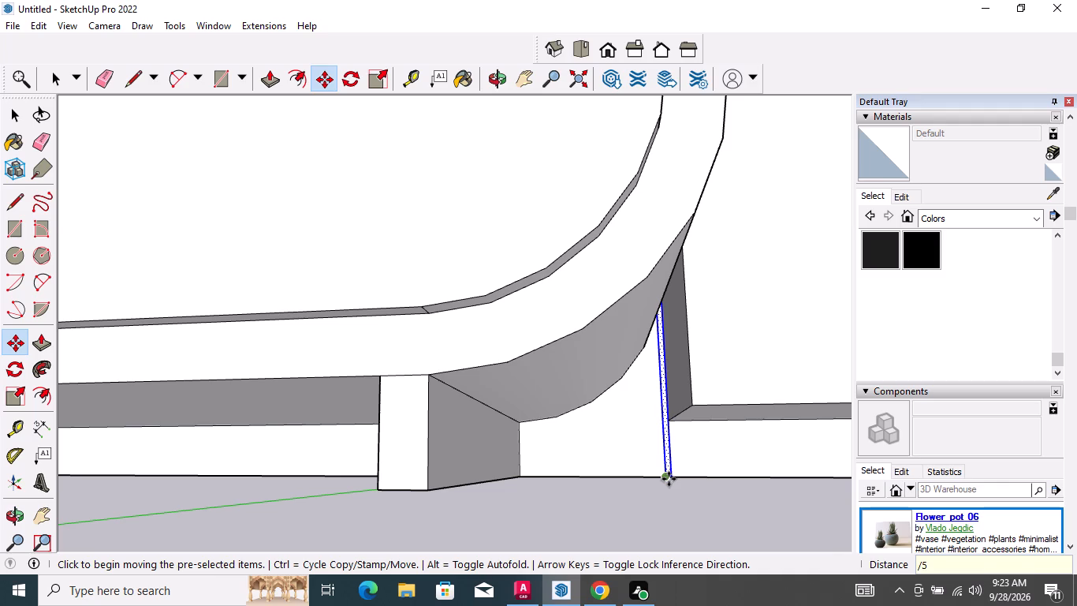
key("0")
key("Return")
key("space")
scroll(666, 476, "down", 11)
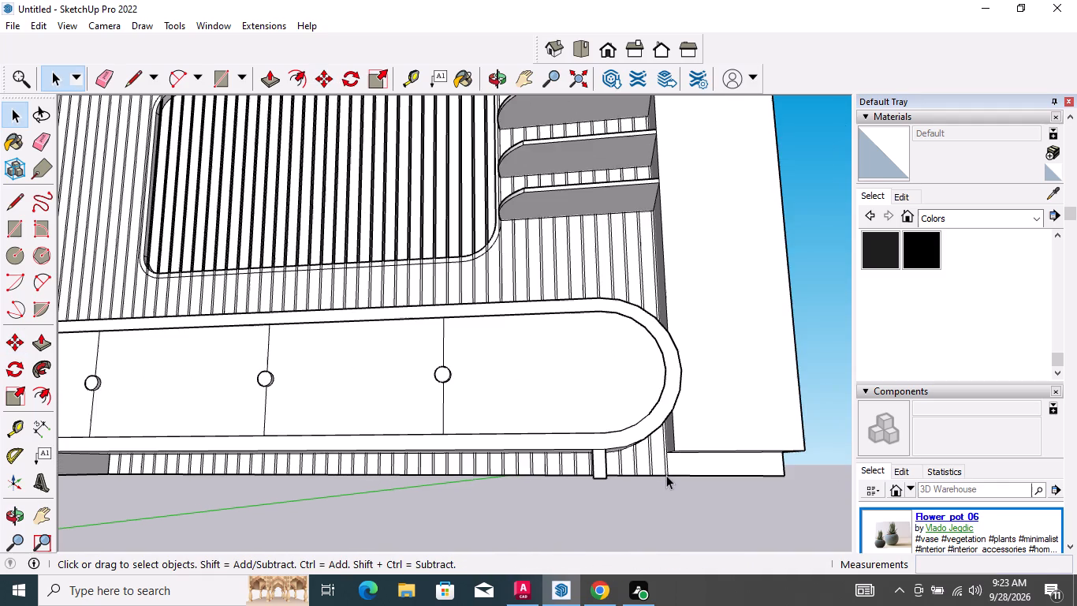
scroll(677, 477, "down", 9)
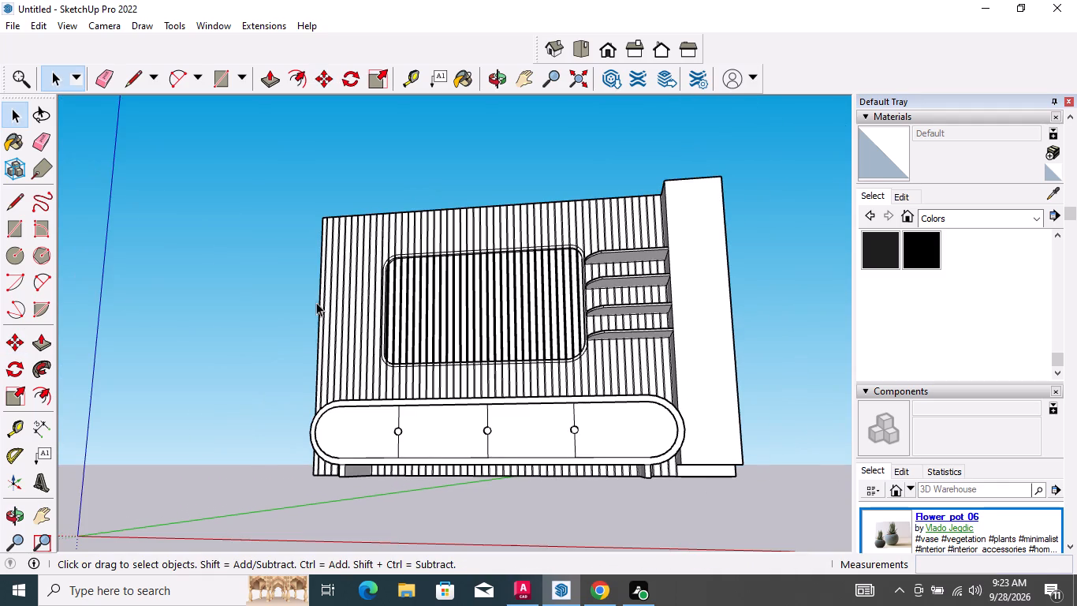
Examine the vertical strip pattern across the wall and screen panel from above and from the front.
middle_click_drag(315, 302, 469, 437)
scroll(356, 229, "up", 4)
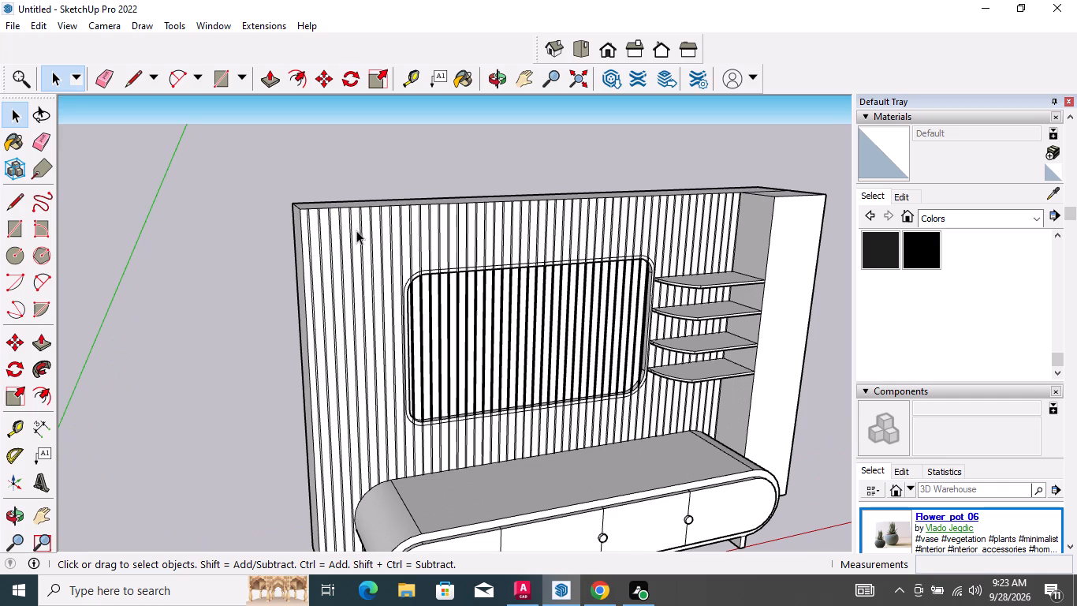
middle_click_drag(408, 286, 525, 399)
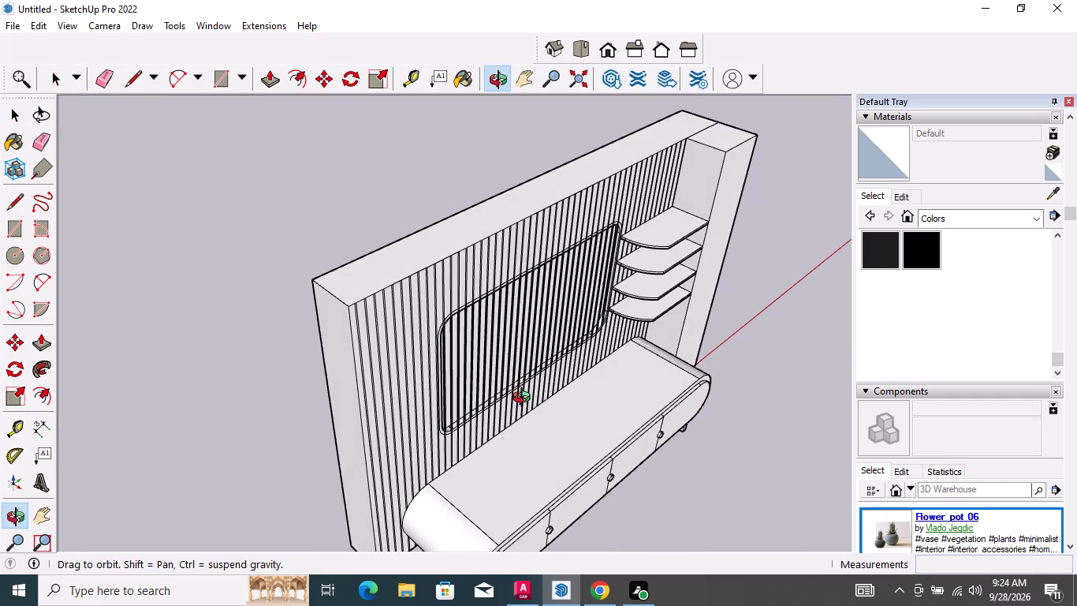
middle_click_drag(525, 399, 480, 389)
scroll(348, 254, "up", 8)
middle_click_drag(426, 342, 427, 343)
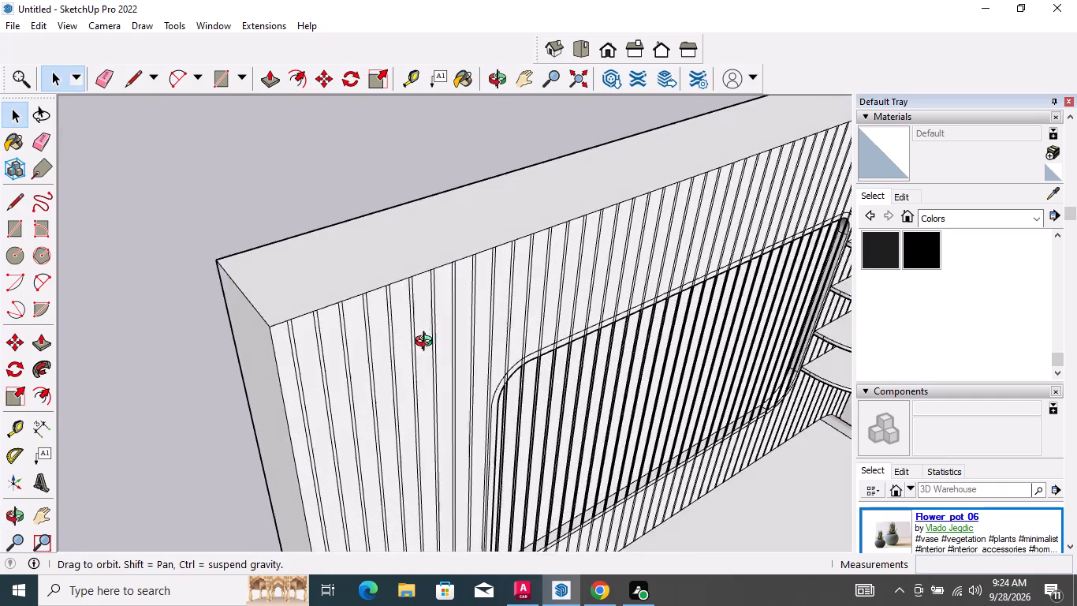
middle_click_drag(427, 343, 474, 365)
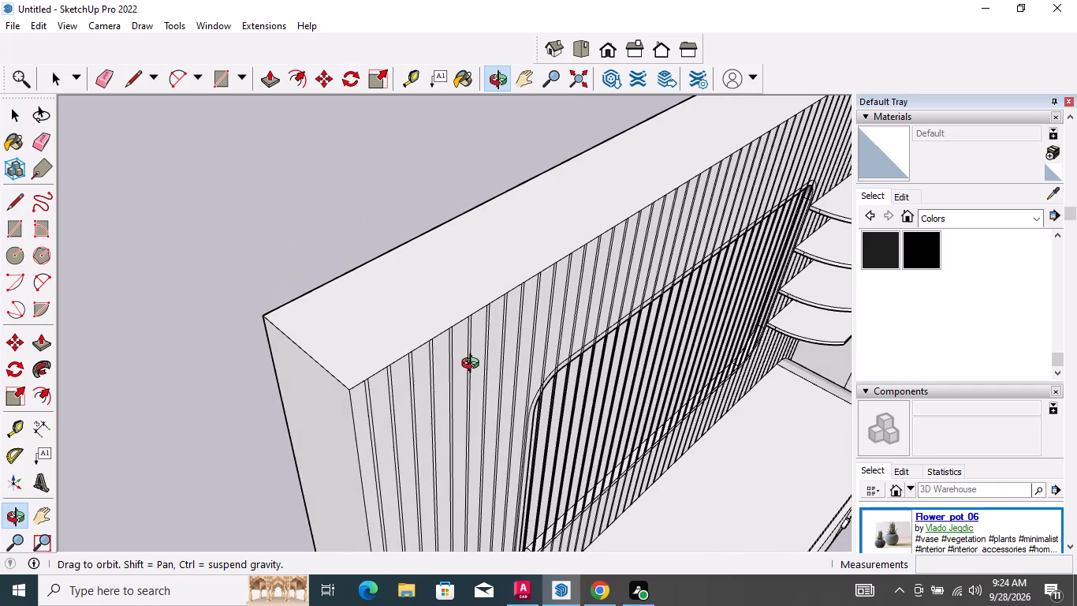
middle_click_drag(474, 365, 229, 118)
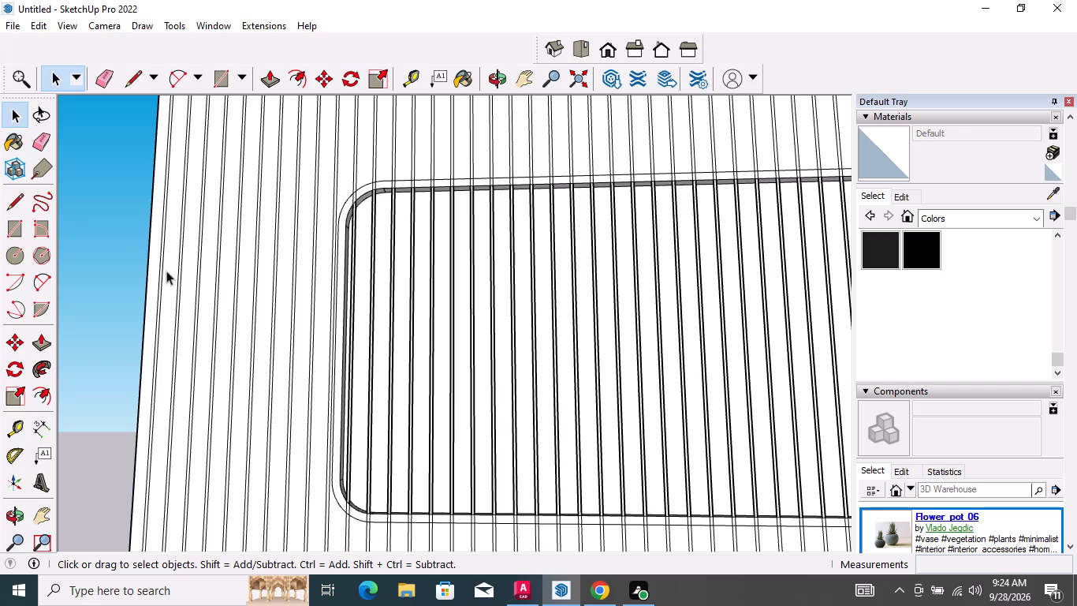
Erase the strip lines crossing the frame border at the screen panel's upper-left corner and the first strip's lines inside the panel.
key("e")
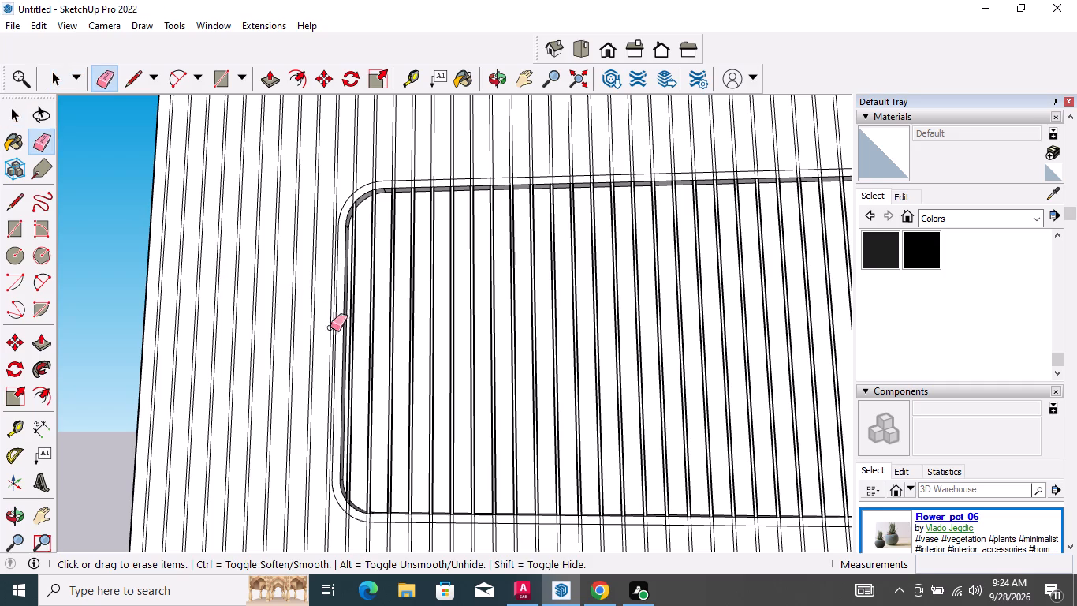
scroll(345, 331, "down", 3)
middle_click_drag(366, 254, 457, 304)
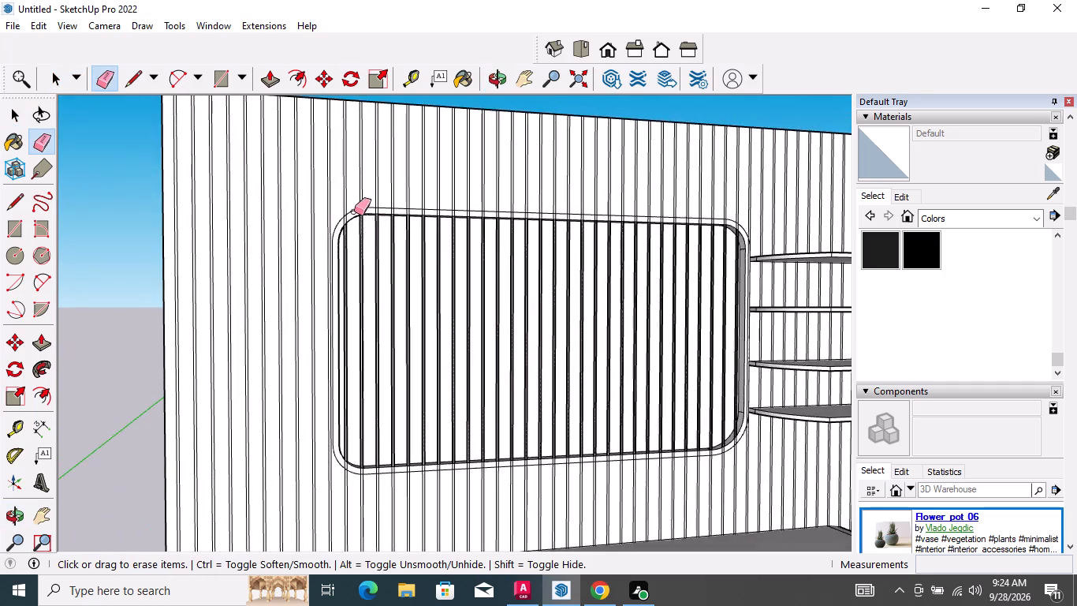
scroll(351, 209, "up", 9)
left_click(341, 231)
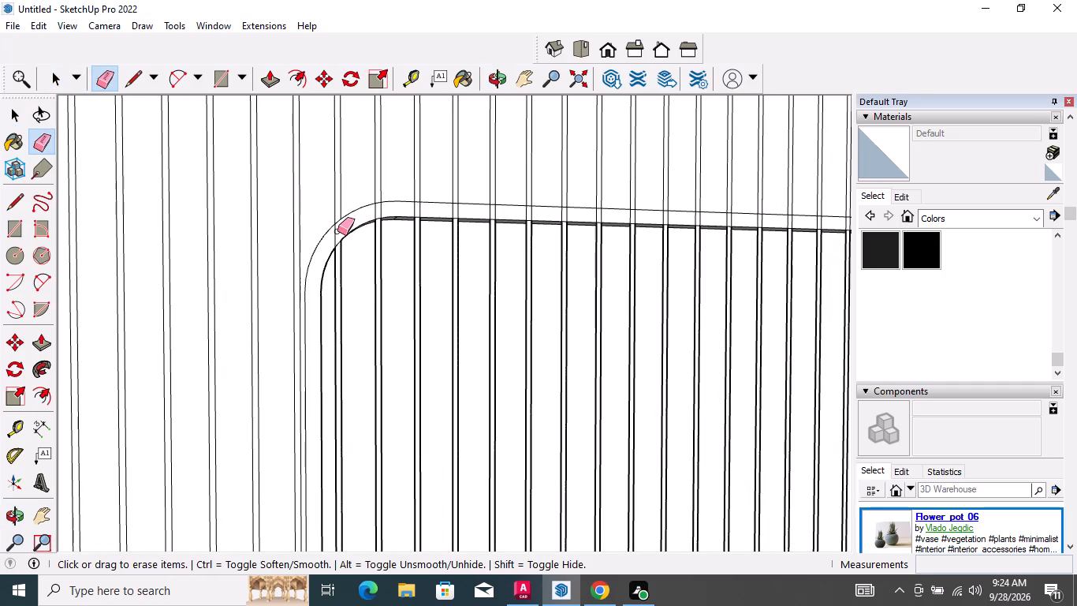
left_click(336, 235)
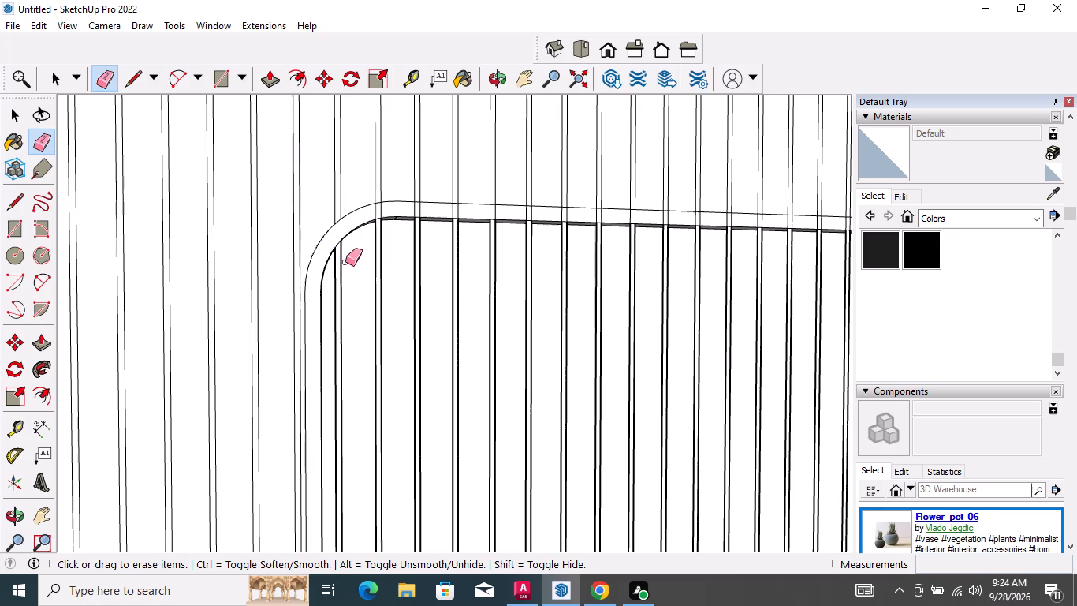
left_click(335, 278)
left_click(341, 275)
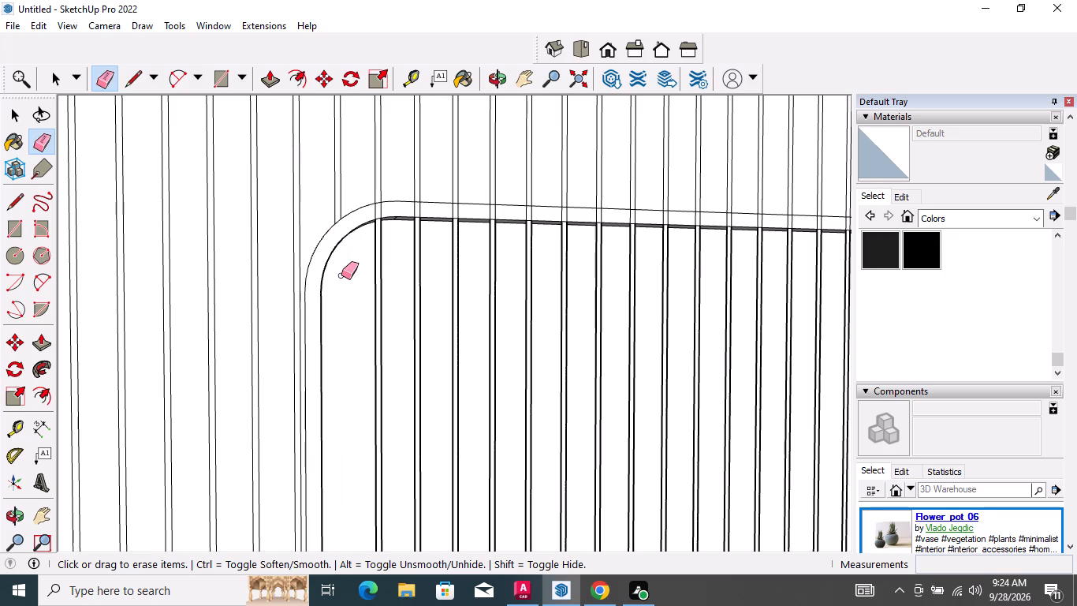
Erase the strip lines crossing the frame border at the screen panel's lower-left corner.
scroll(316, 237, "down", 13)
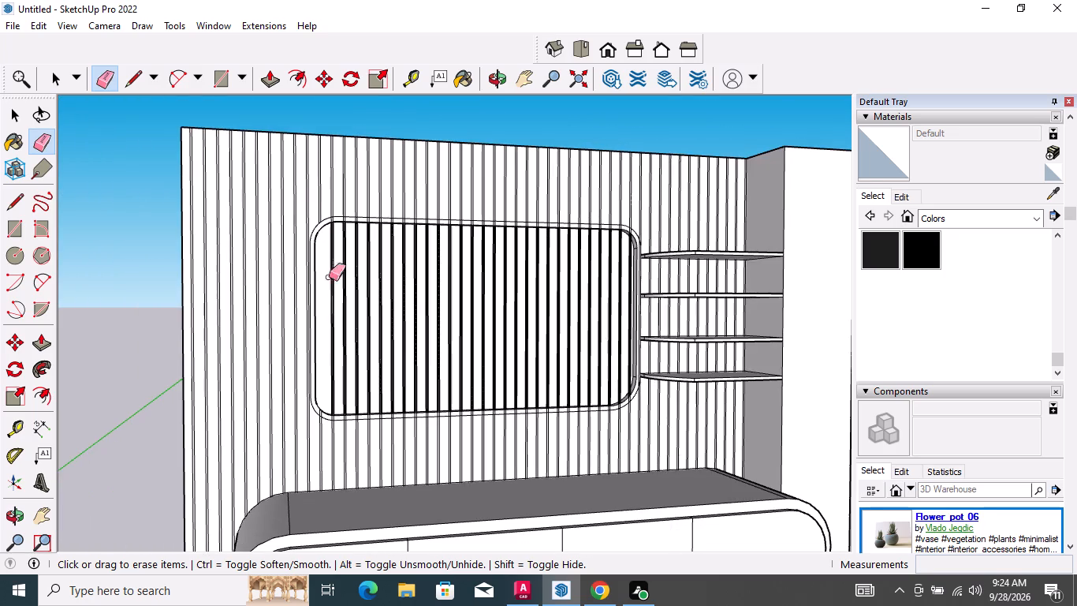
scroll(329, 425, "up", 15)
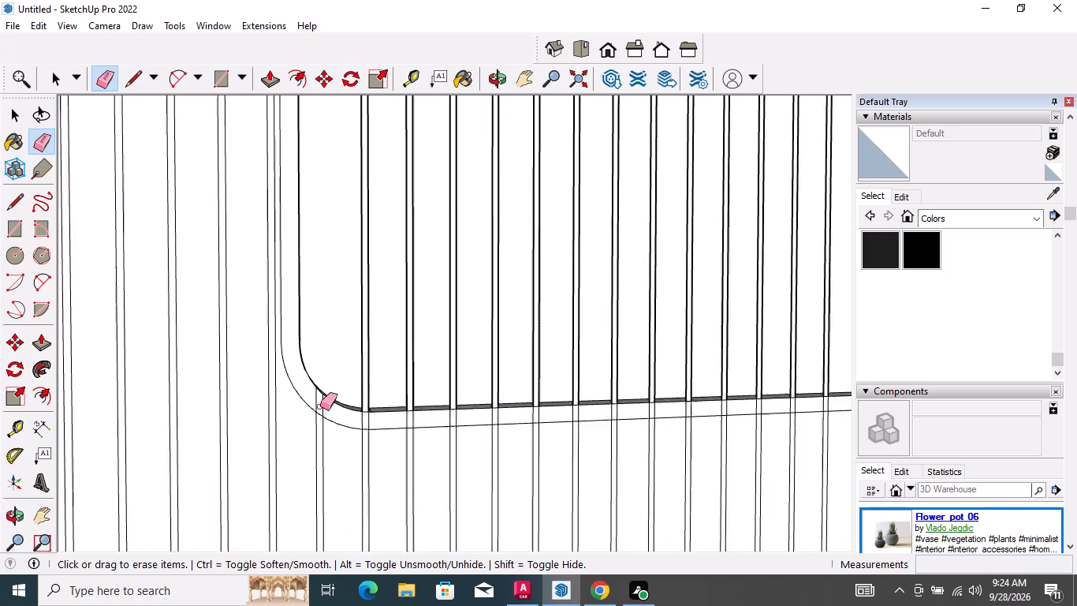
scroll(320, 406, "up", 2)
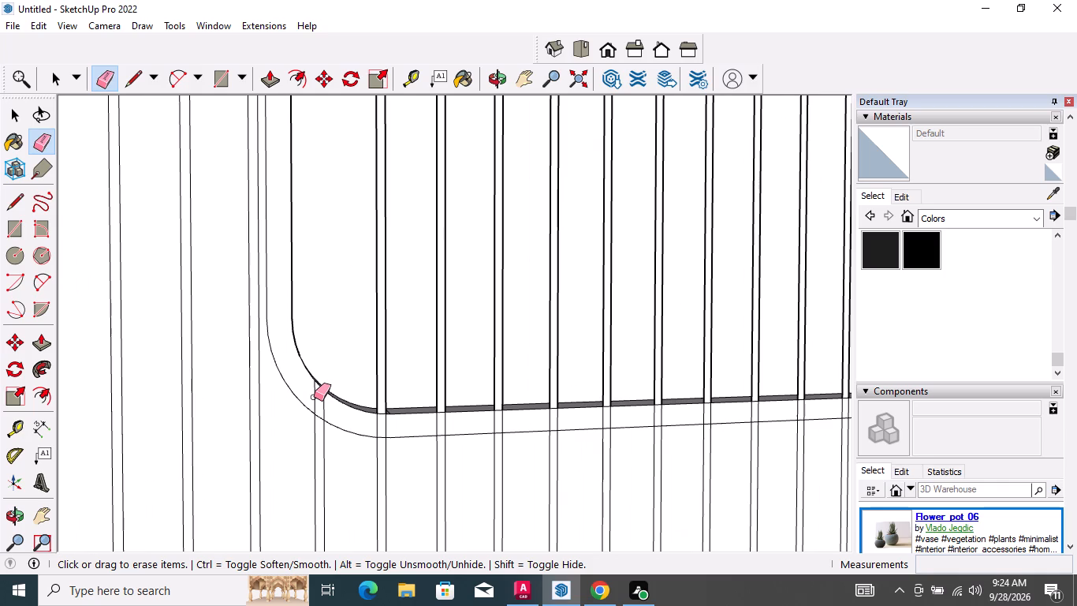
left_click(315, 397)
left_click(325, 405)
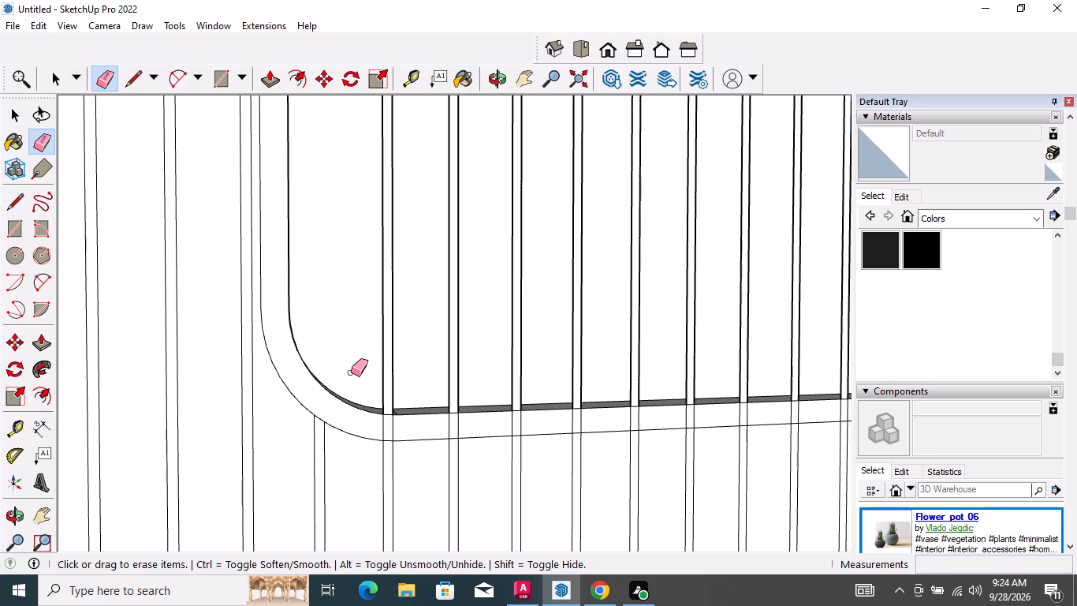
Erase the vertical strip lines inside the left half of the recessed screen panel.
scroll(351, 372, "down", 10)
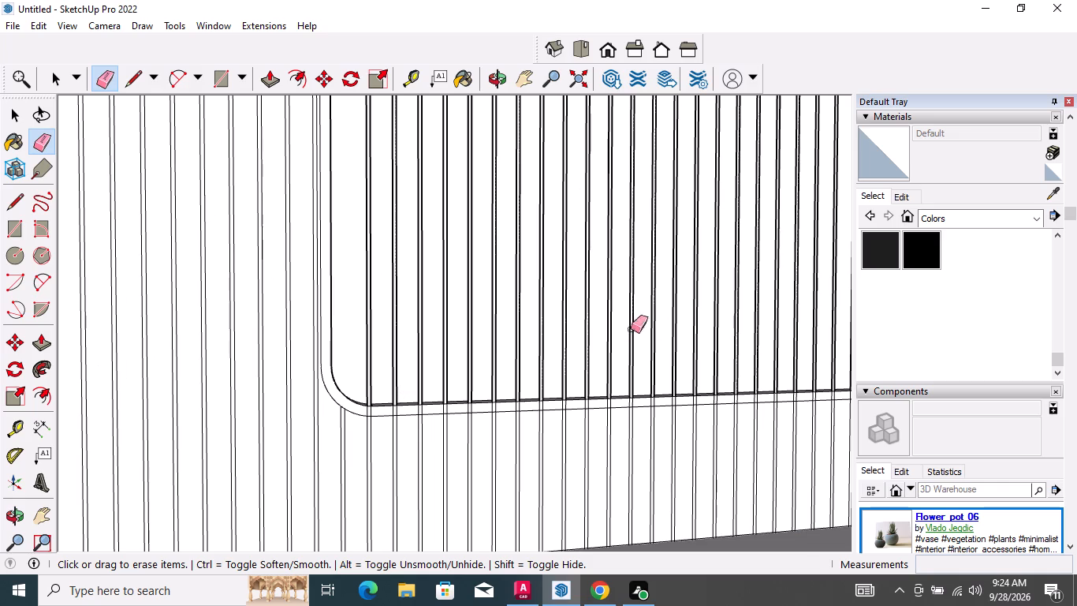
left_click_drag(665, 324, 363, 290)
scroll(439, 332, "down", 4)
middle_click_drag(490, 296, 482, 322)
scroll(481, 323, "down", 5)
left_click_drag(550, 271, 438, 267)
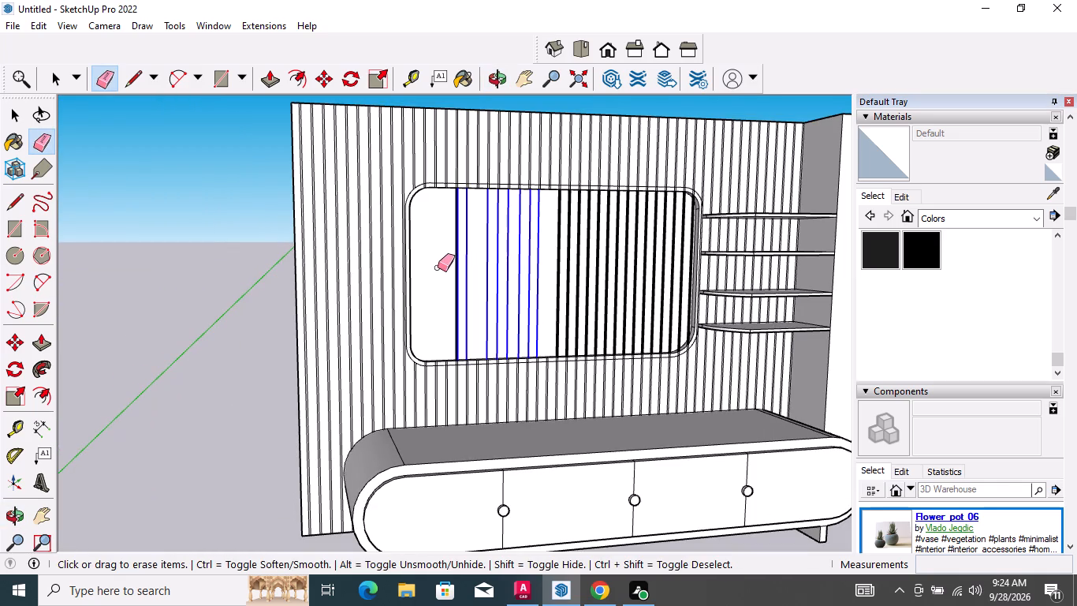
left_click_drag(438, 267, 432, 267)
Erase the vertical strip lines inside the right half of the recessed screen panel, including those close to its right edge.
left_click_drag(675, 256, 587, 240)
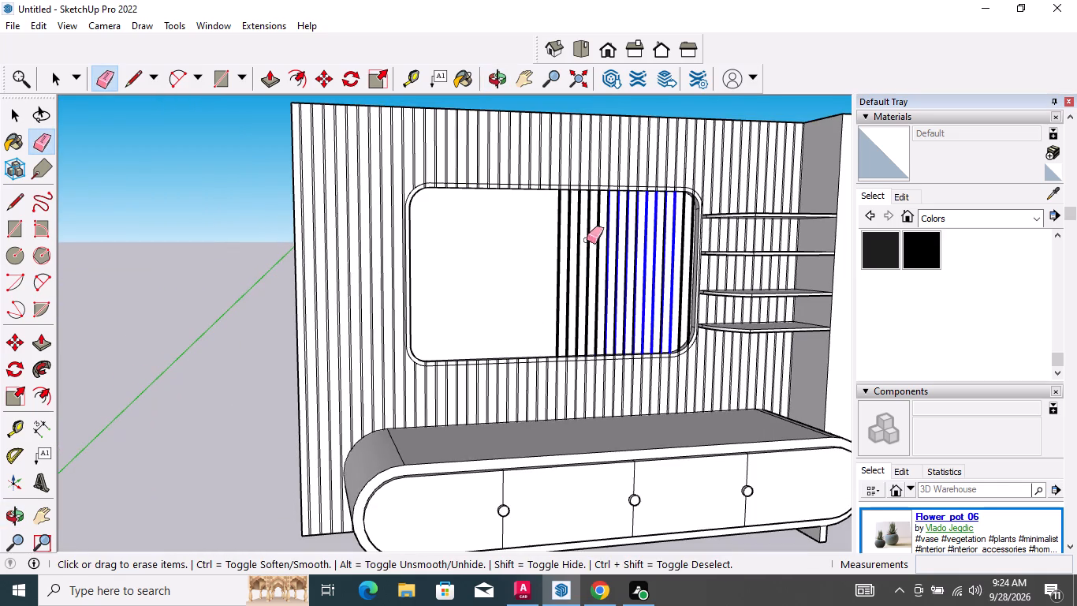
left_click_drag(587, 240, 535, 240)
left_click_drag(685, 267, 546, 277)
left_click_drag(649, 271, 516, 260)
scroll(706, 266, "up", 13)
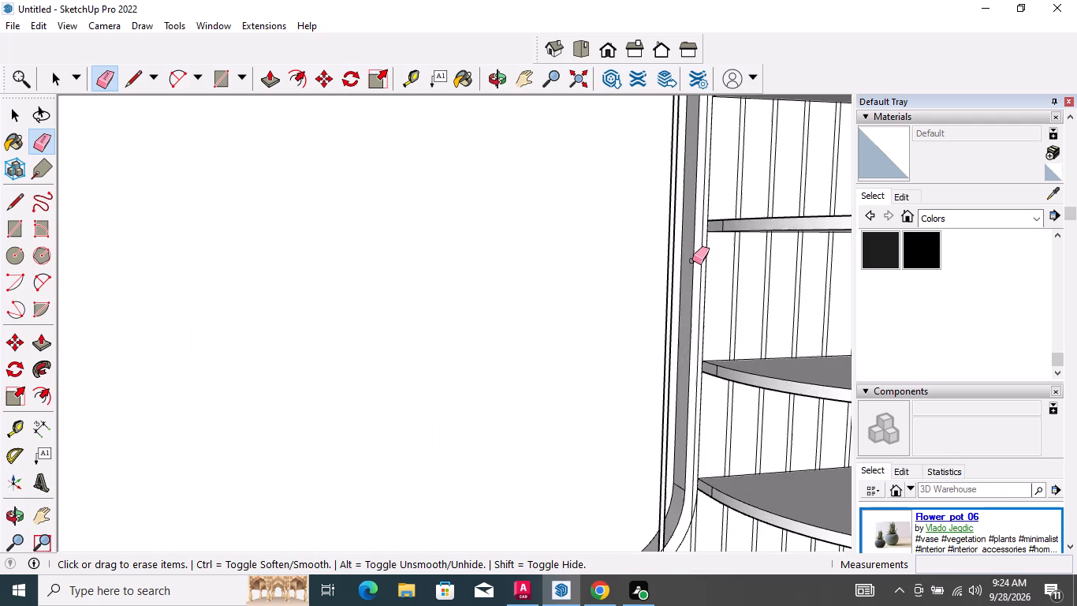
scroll(676, 251, "up", 9)
left_click_drag(677, 246, 641, 239)
left_click_drag(663, 232, 624, 223)
Erase the strip line running down the screen panel's right frame border beside the shelves.
scroll(623, 282, "down", 9)
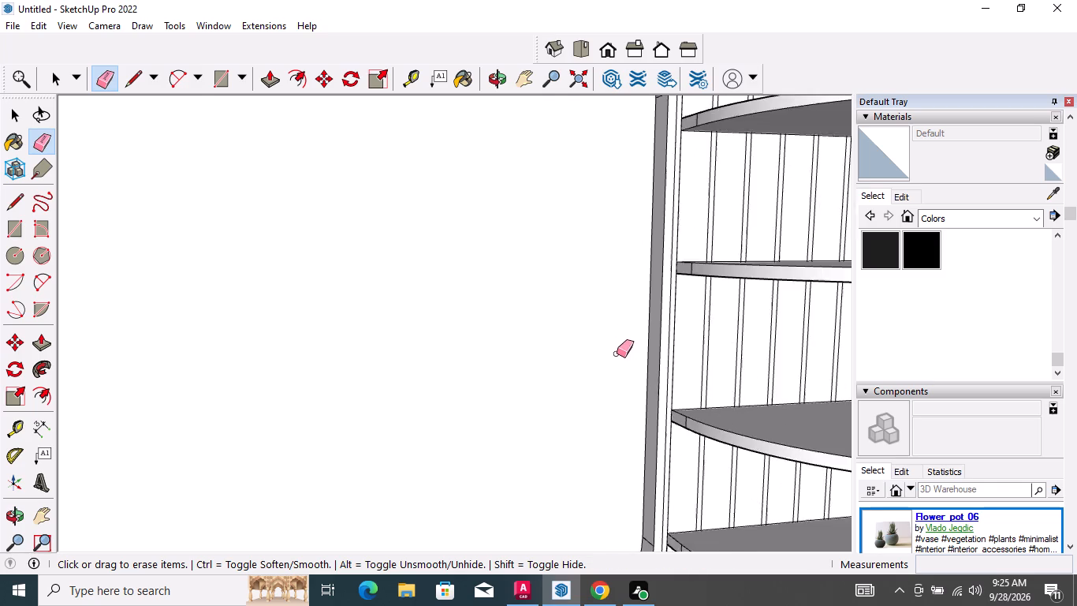
scroll(617, 353, "down", 8)
scroll(650, 324, "up", 9)
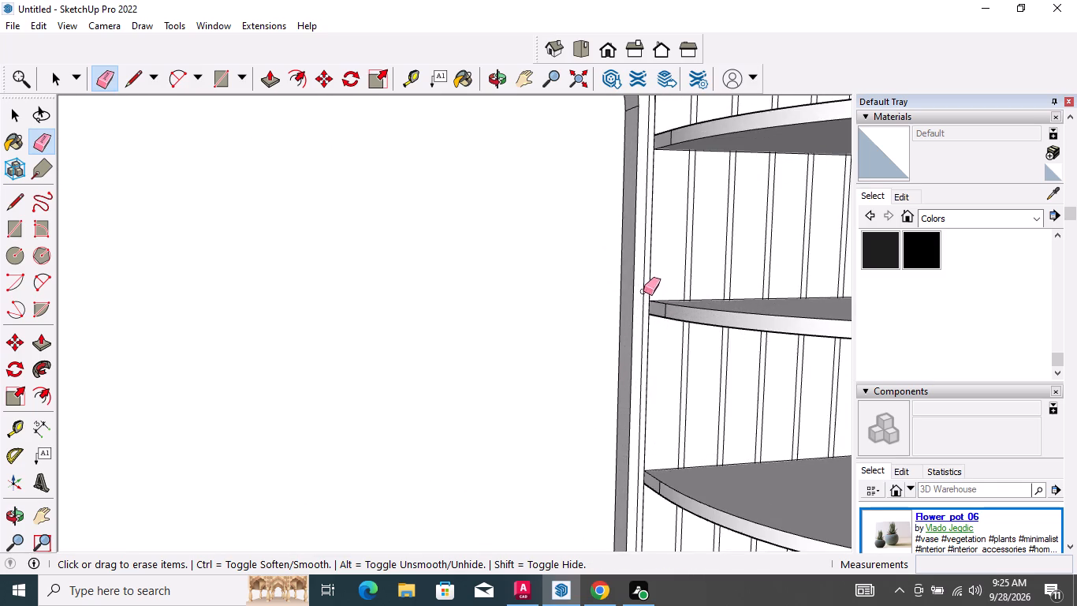
left_click(646, 283)
scroll(542, 335, "down", 5)
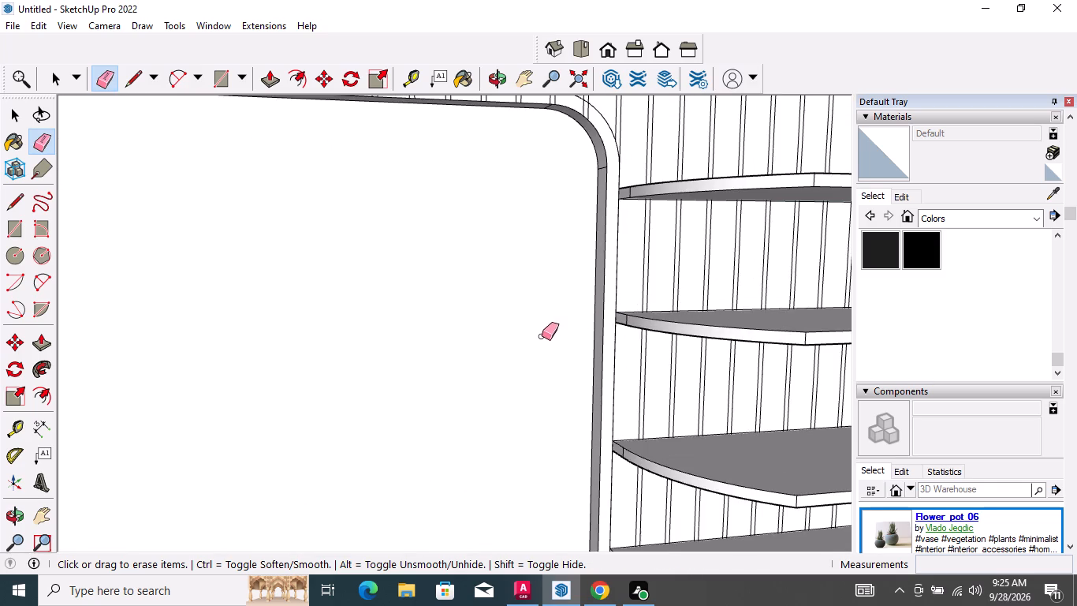
Erase the strip line segments crossing the screen panel's frame border at its upper-right corner and the adjoining end of the top border.
scroll(542, 336, "down", 4)
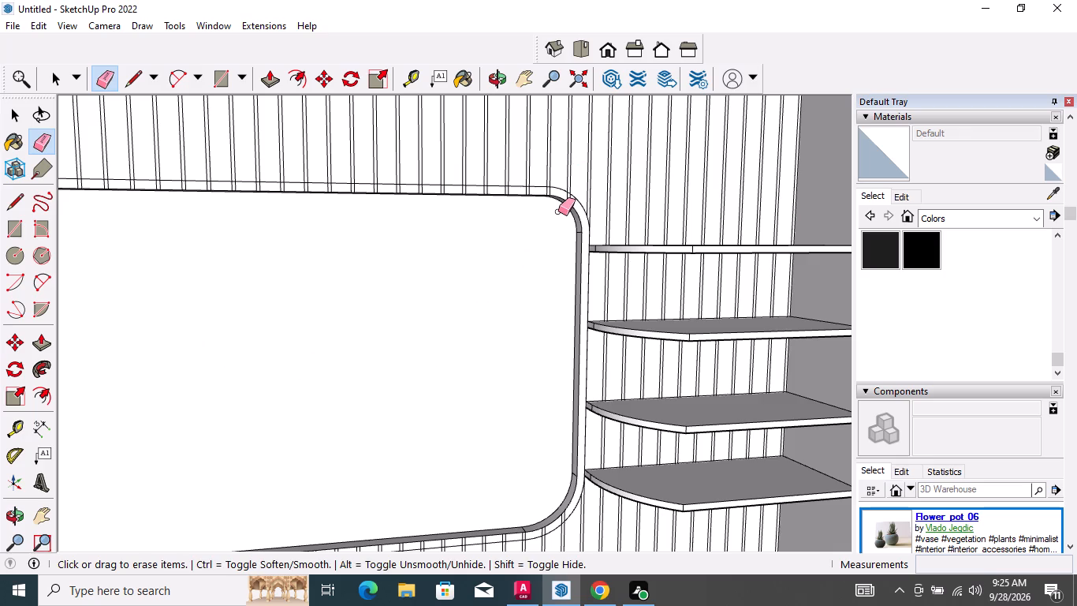
scroll(559, 201, "up", 12)
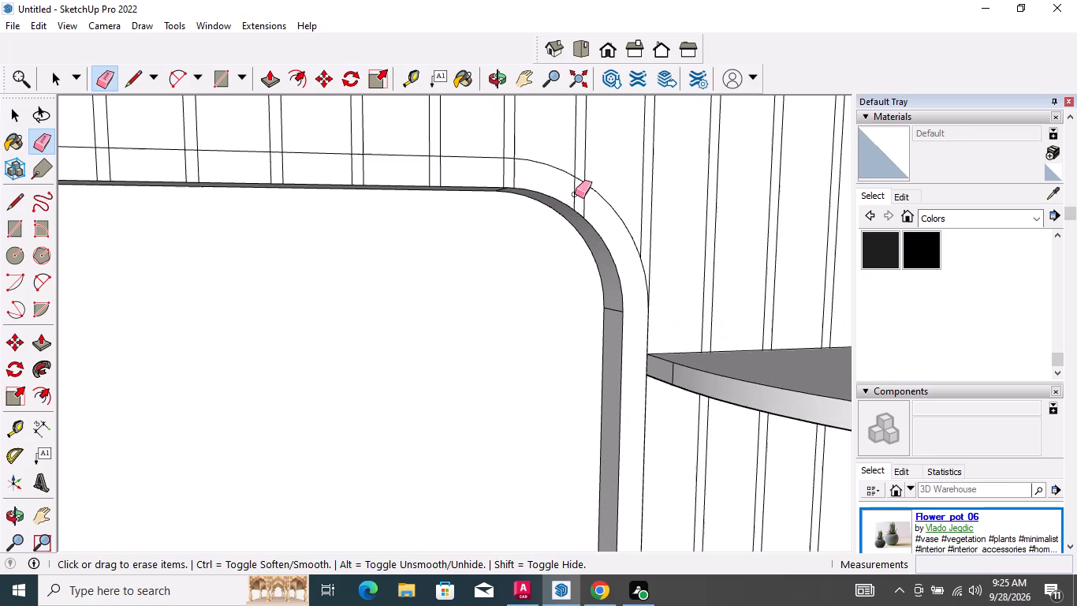
left_click(575, 194)
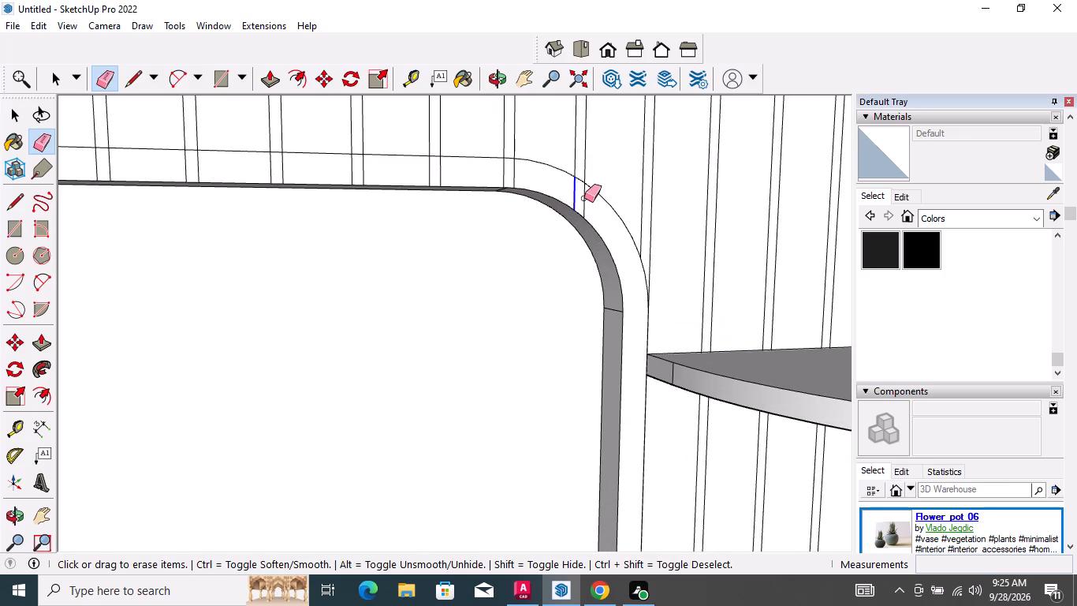
left_click(584, 198)
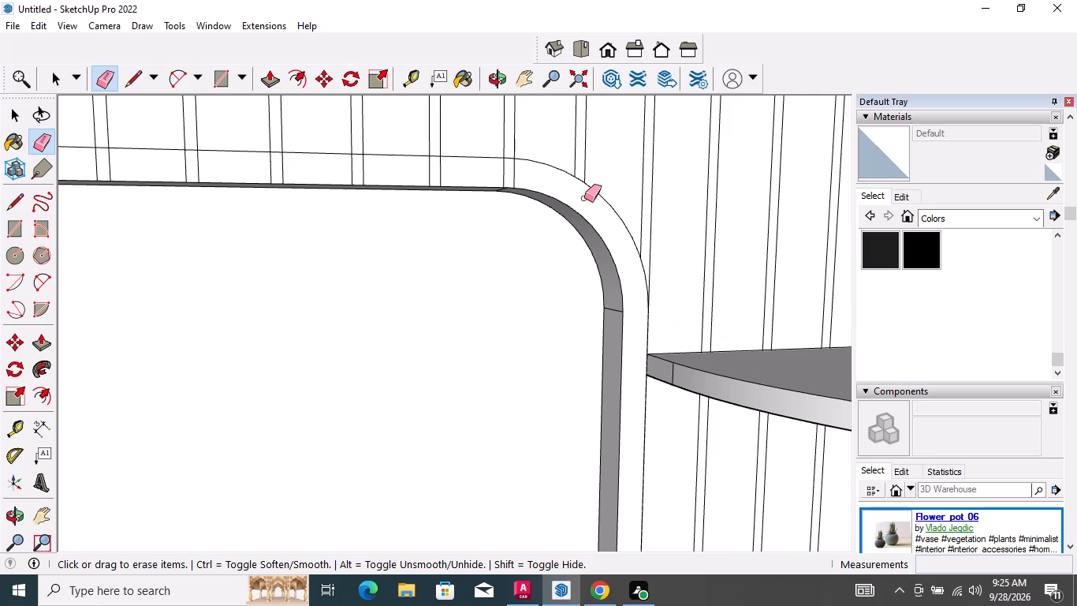
scroll(517, 180, "up", 4)
left_click(513, 174)
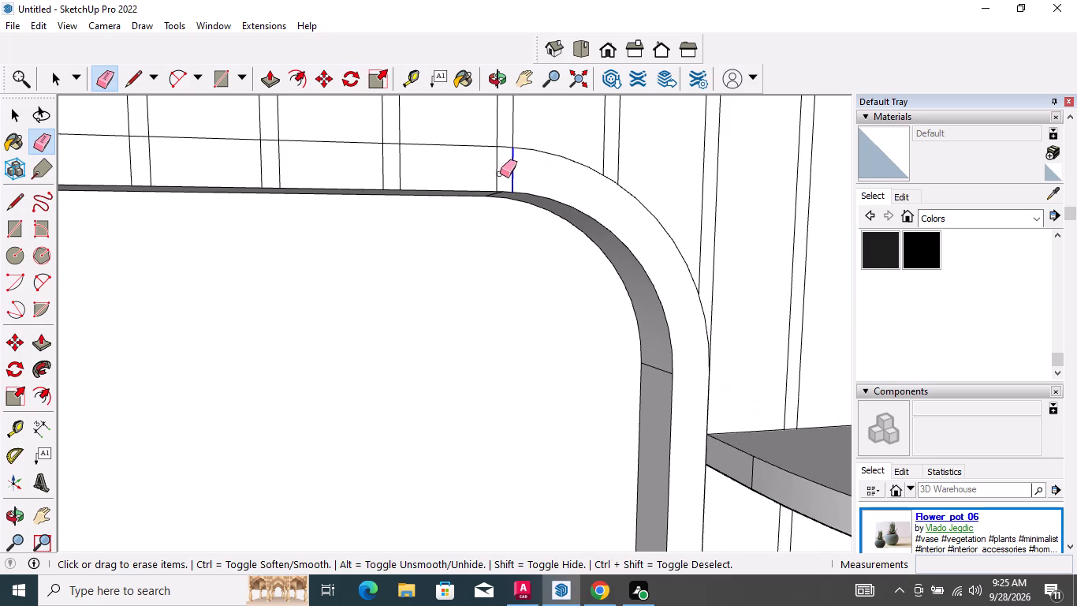
left_click(498, 173)
left_click(400, 171)
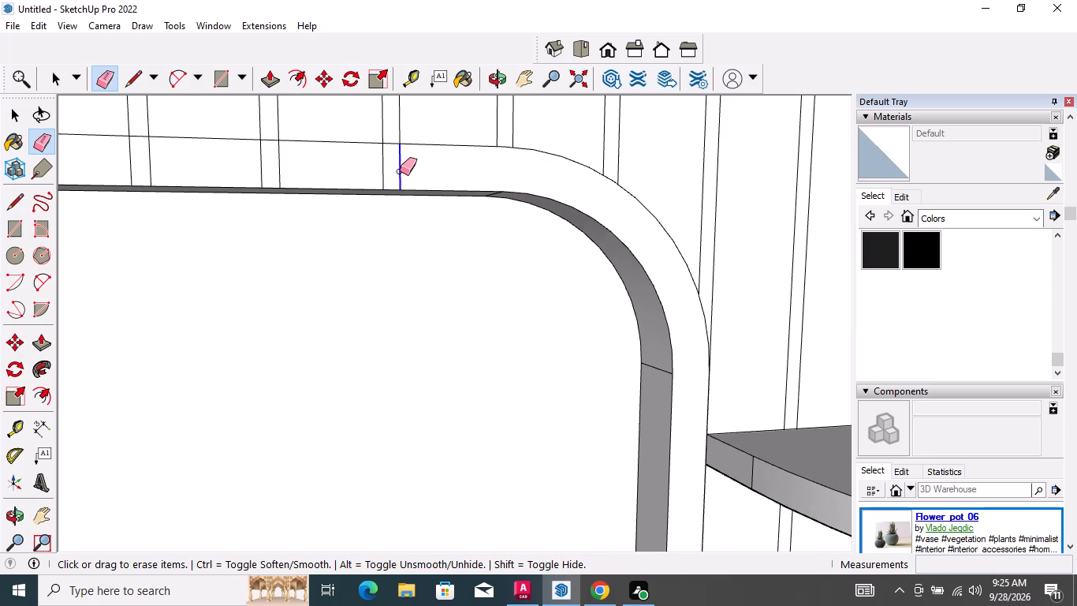
left_click(385, 170)
Erase the strip line segments crossing the right-hand section of the screen panel's top frame border.
scroll(525, 196, "down", 5)
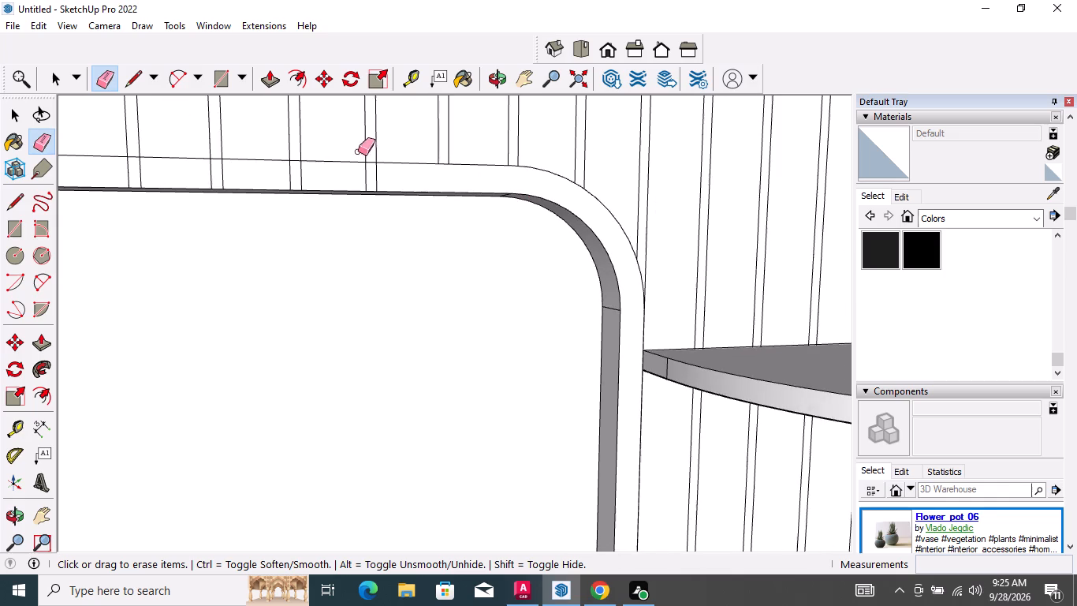
scroll(371, 183, "up", 5)
left_click_drag(386, 180, 330, 173)
left_click_drag(388, 176, 311, 178)
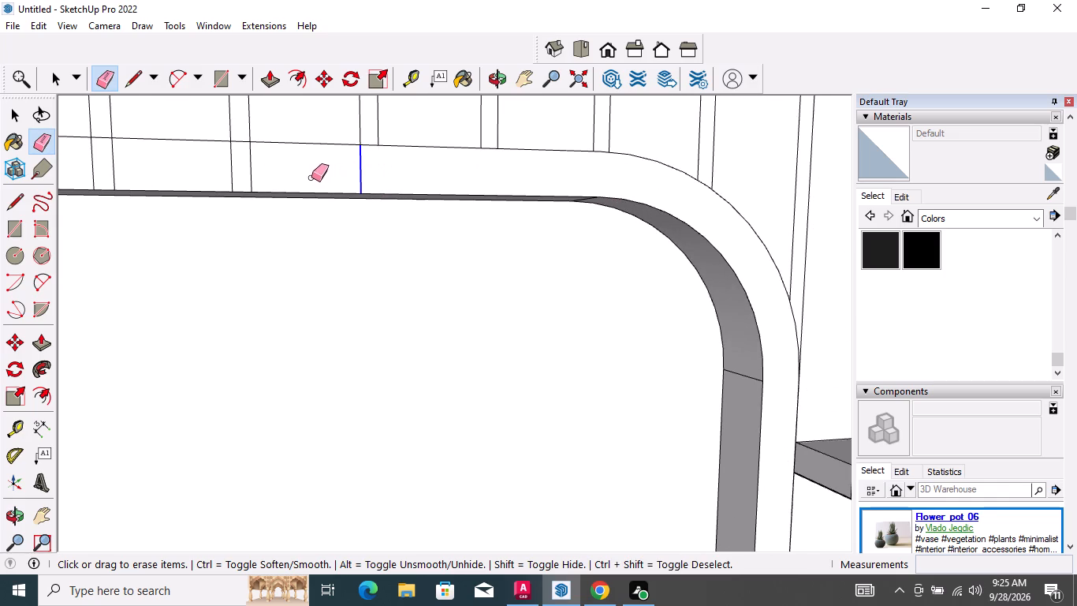
left_click_drag(311, 178, 196, 171)
scroll(547, 260, "down", 10)
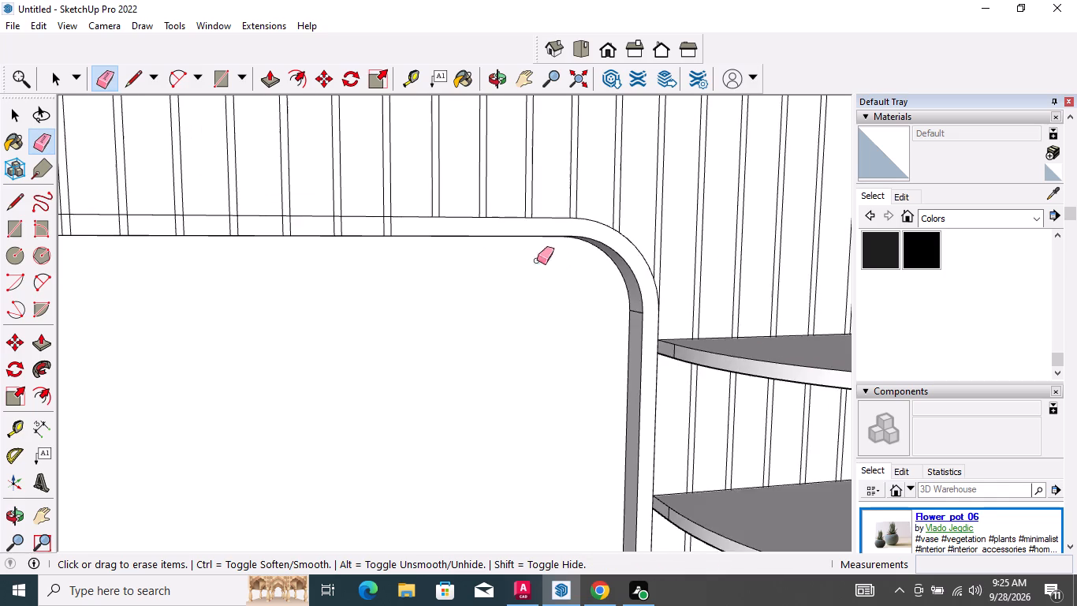
scroll(180, 222, "up", 4)
left_click_drag(531, 233, 498, 235)
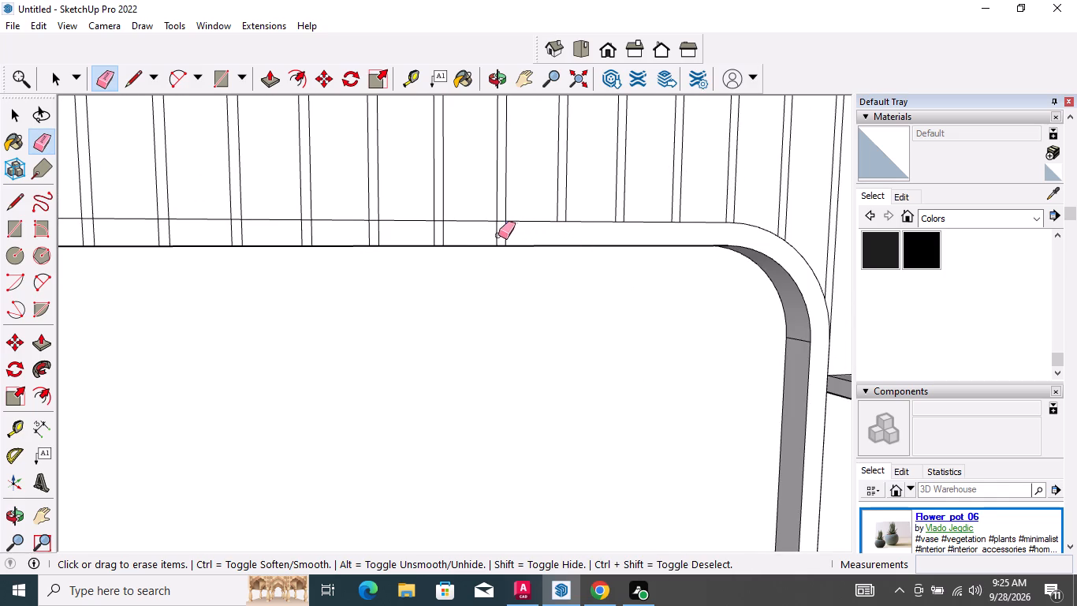
left_click_drag(498, 235, 360, 235)
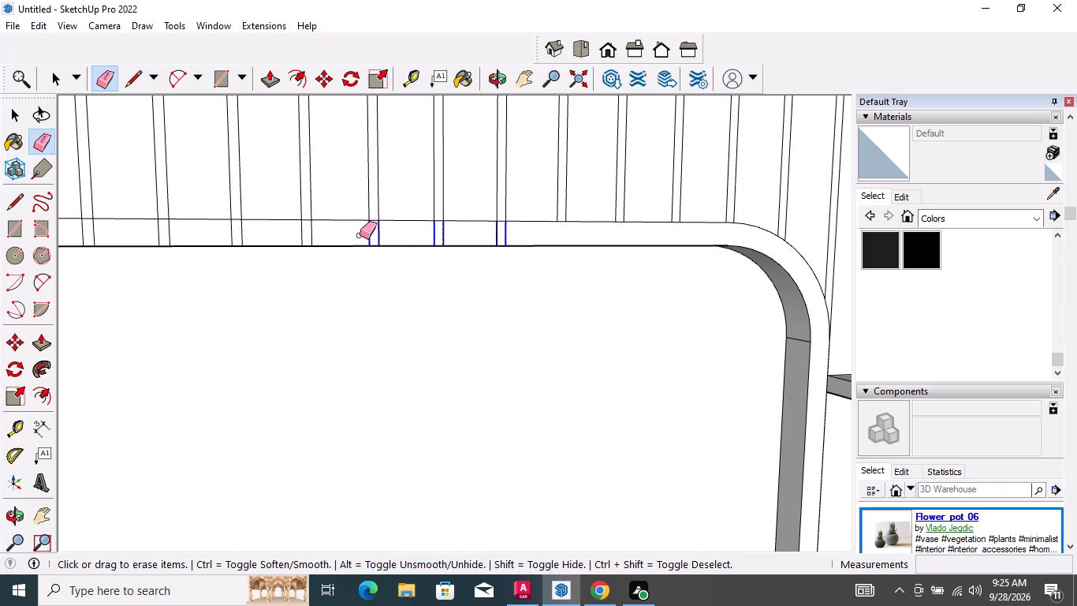
left_click_drag(360, 235, 285, 235)
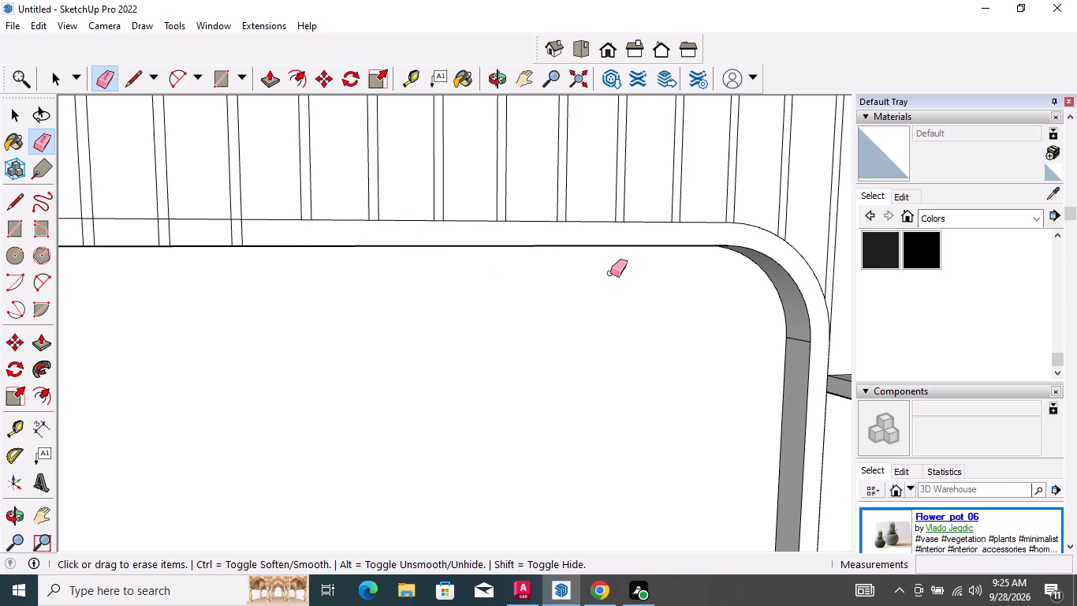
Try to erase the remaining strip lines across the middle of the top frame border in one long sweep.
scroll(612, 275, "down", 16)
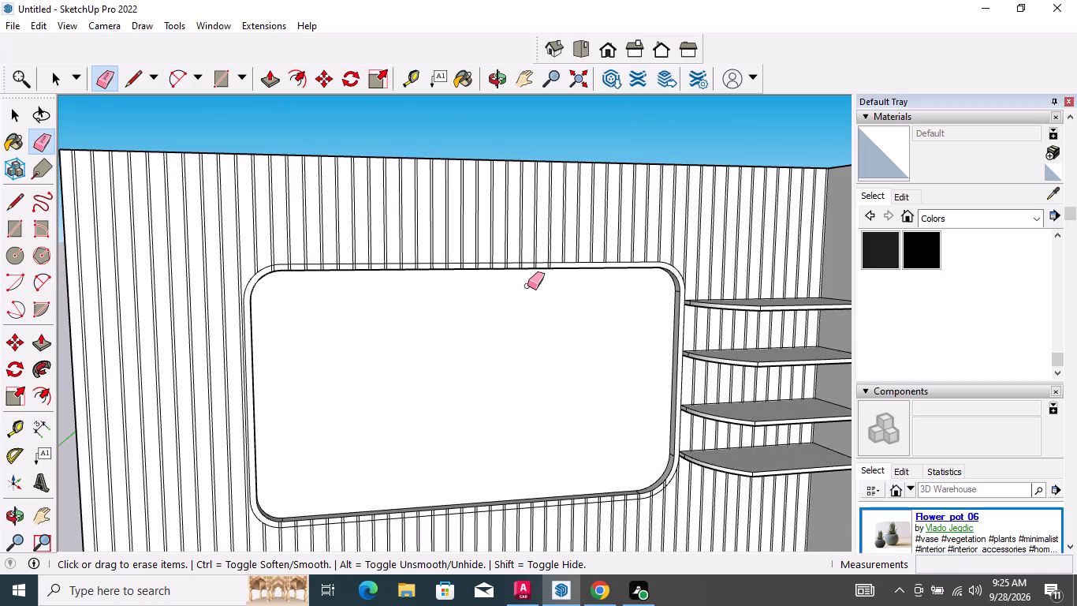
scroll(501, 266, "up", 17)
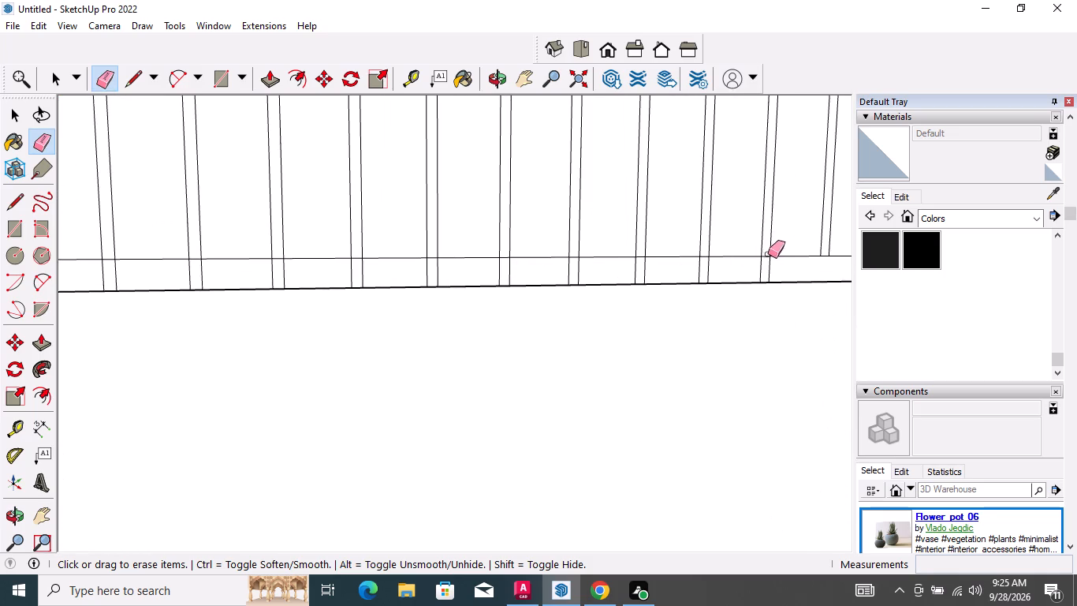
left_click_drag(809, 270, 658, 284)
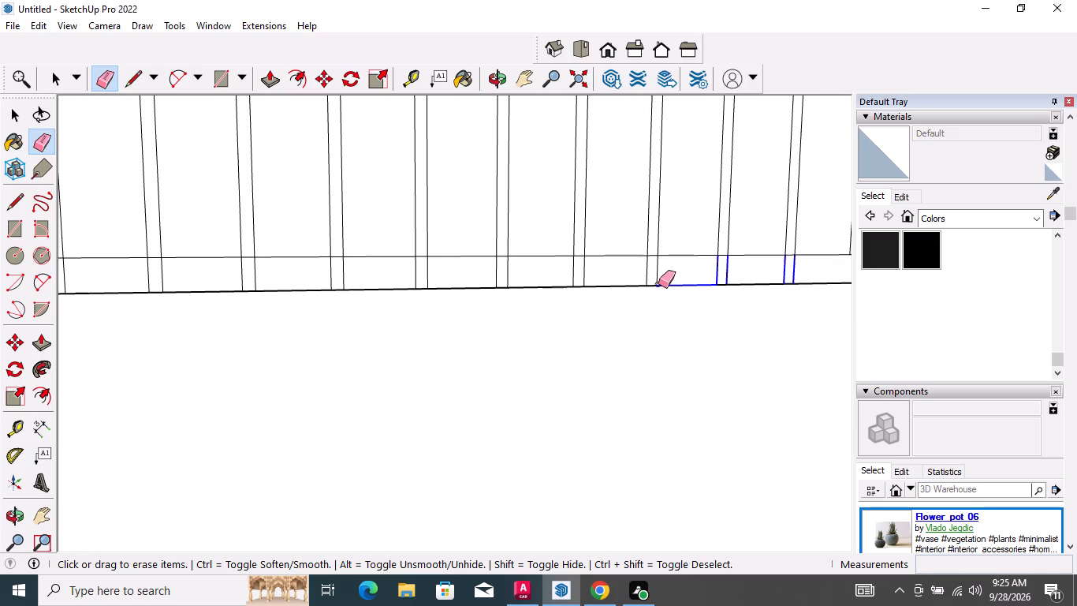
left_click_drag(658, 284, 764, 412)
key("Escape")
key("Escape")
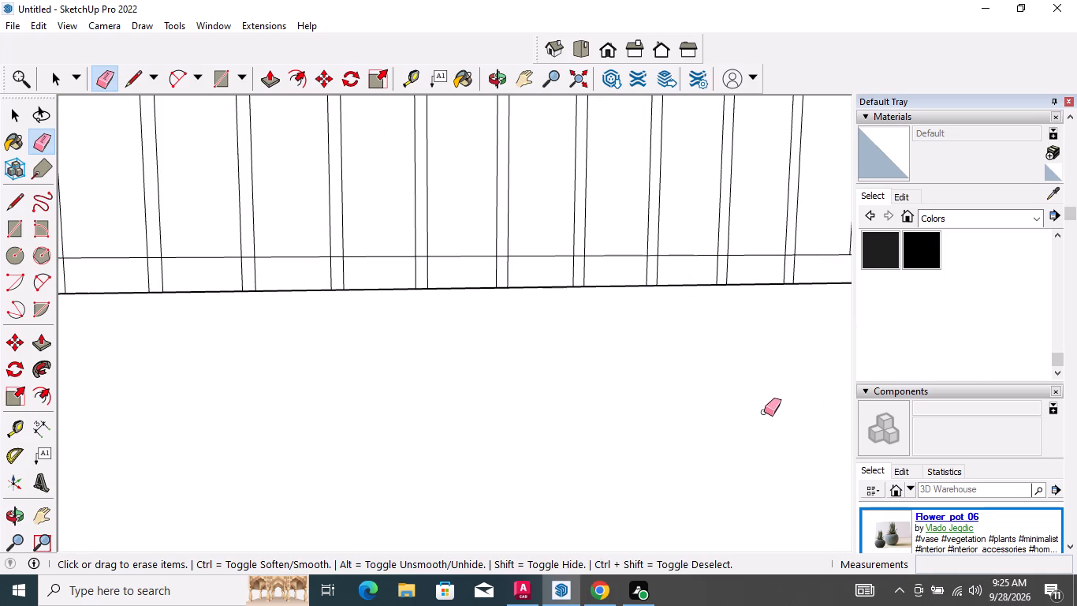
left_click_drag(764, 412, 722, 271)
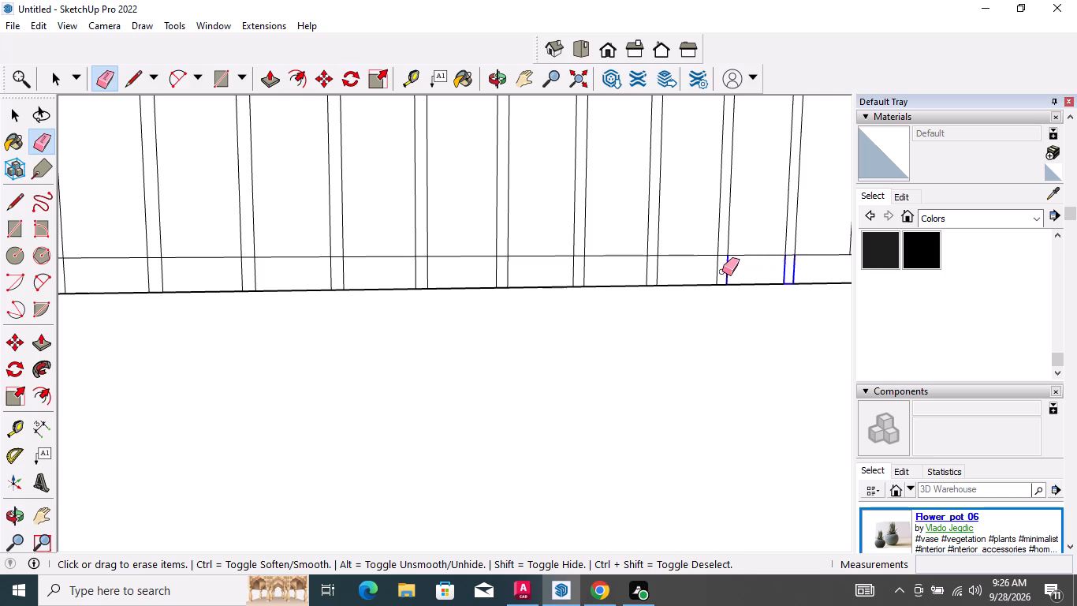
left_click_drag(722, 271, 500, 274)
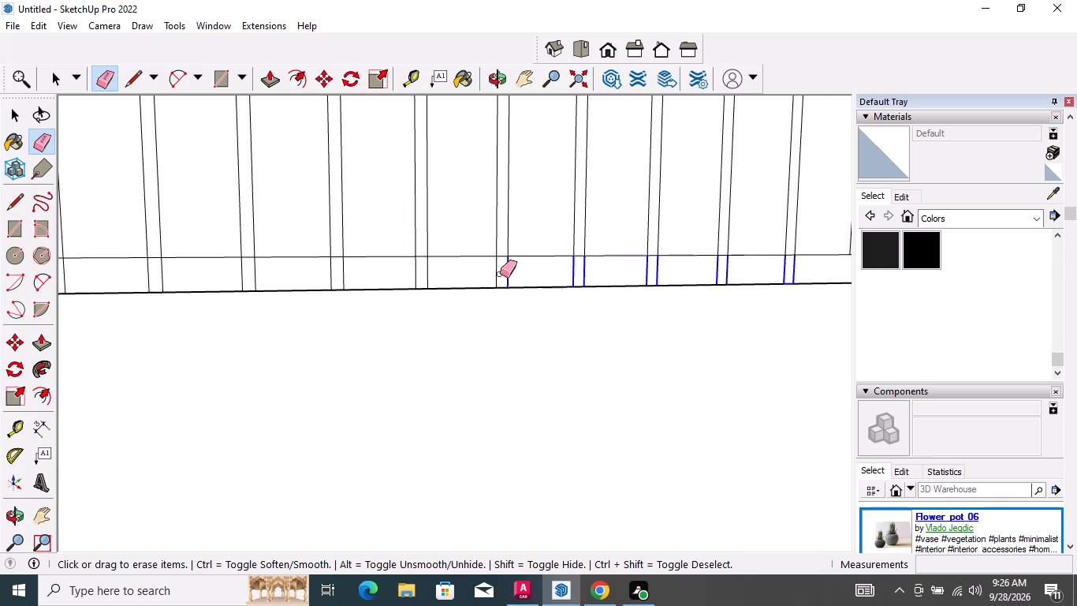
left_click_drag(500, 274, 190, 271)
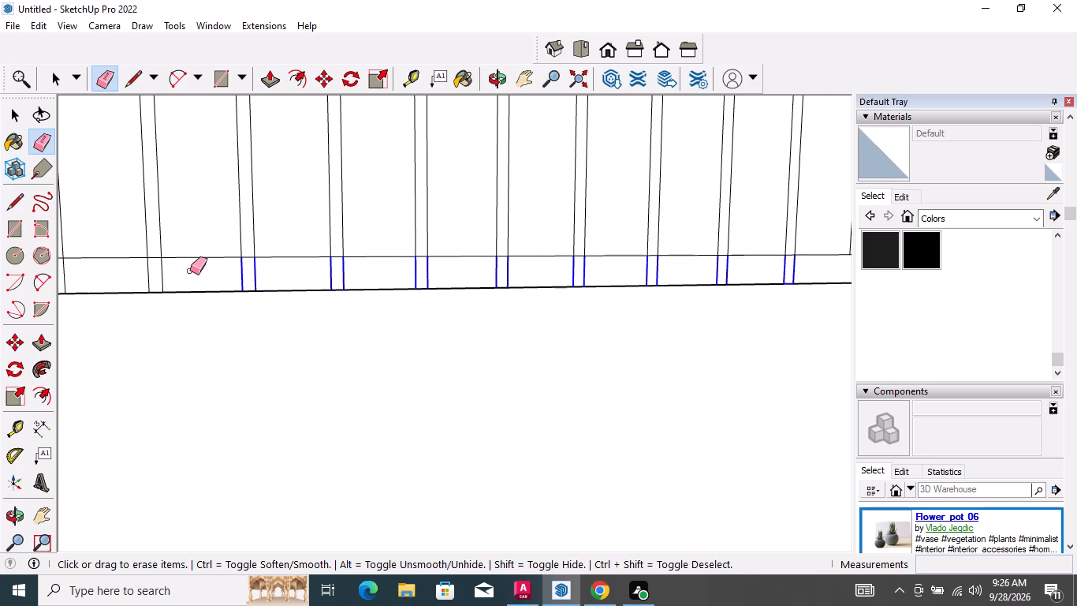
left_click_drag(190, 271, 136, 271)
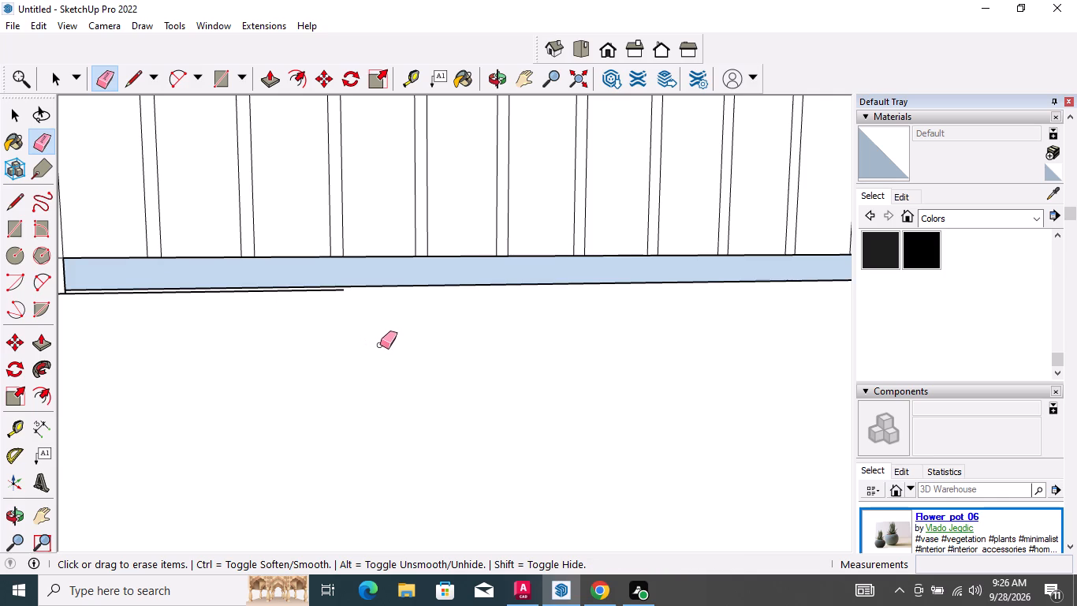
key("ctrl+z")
Erase the strip line segments crossing the top frame border from the cleared right-hand section towards its centre, a pair at a time.
scroll(383, 339, "down", 10)
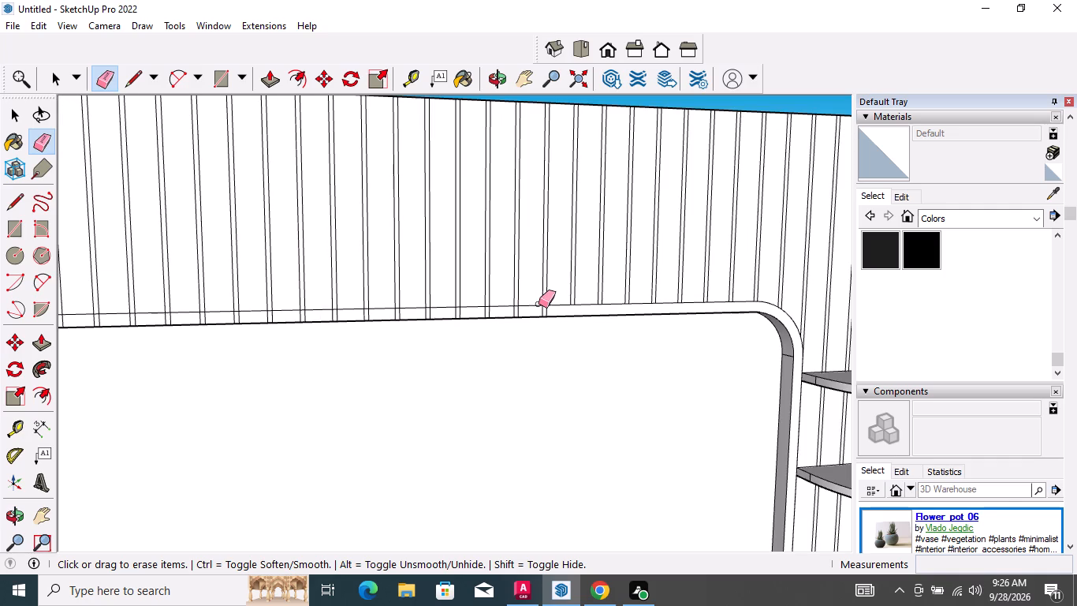
scroll(534, 333, "up", 7)
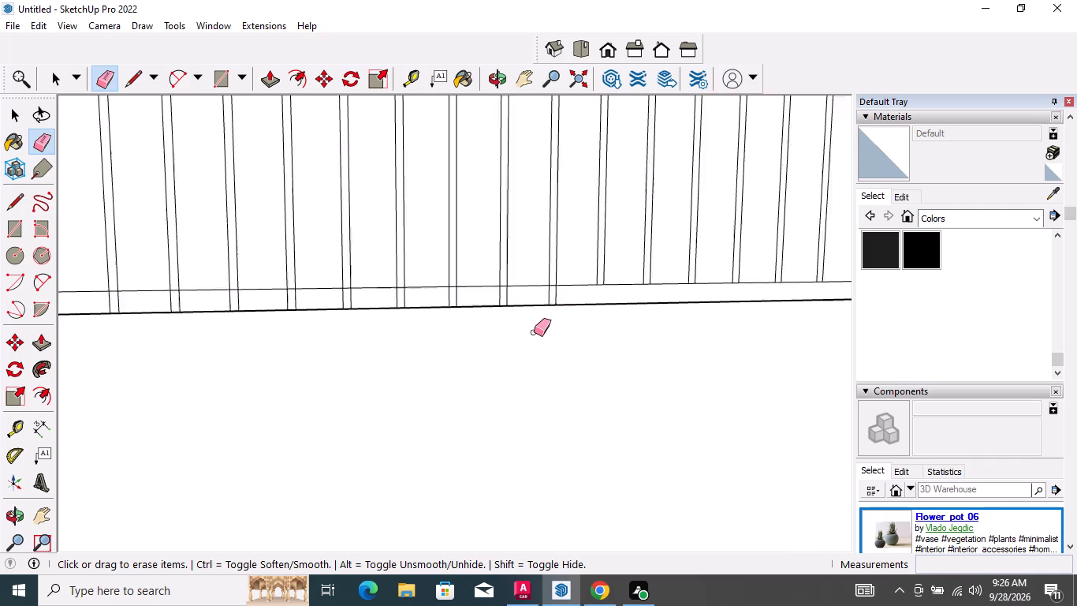
scroll(534, 332, "up", 4)
left_click_drag(583, 274, 531, 274)
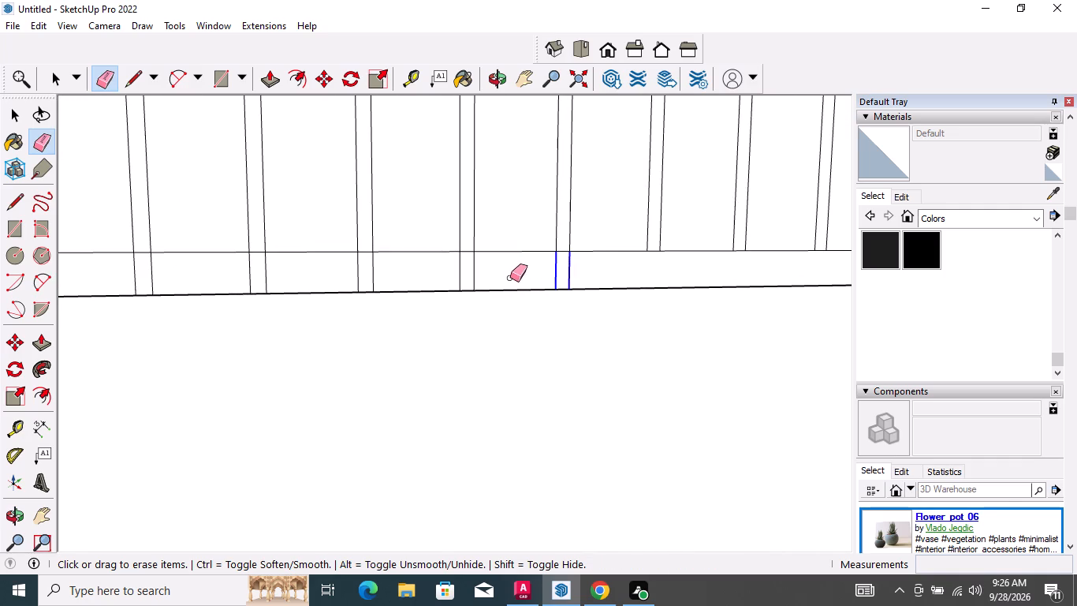
left_click_drag(510, 278, 427, 279)
scroll(608, 365, "down", 5)
scroll(392, 317, "up", 7)
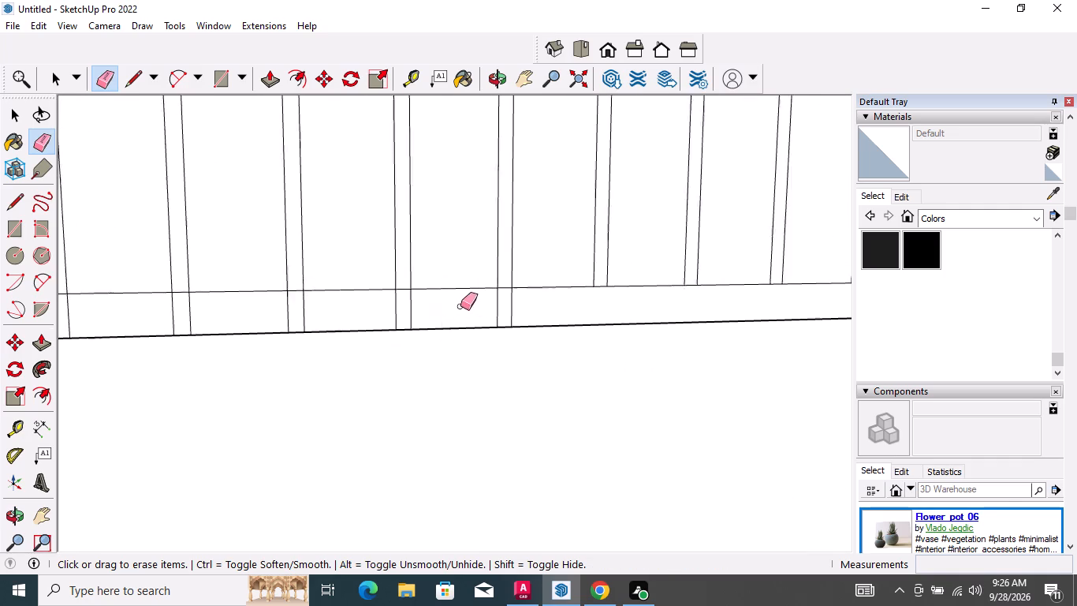
scroll(460, 306, "up", 2)
left_click_drag(550, 302, 498, 301)
left_click_drag(542, 309, 467, 309)
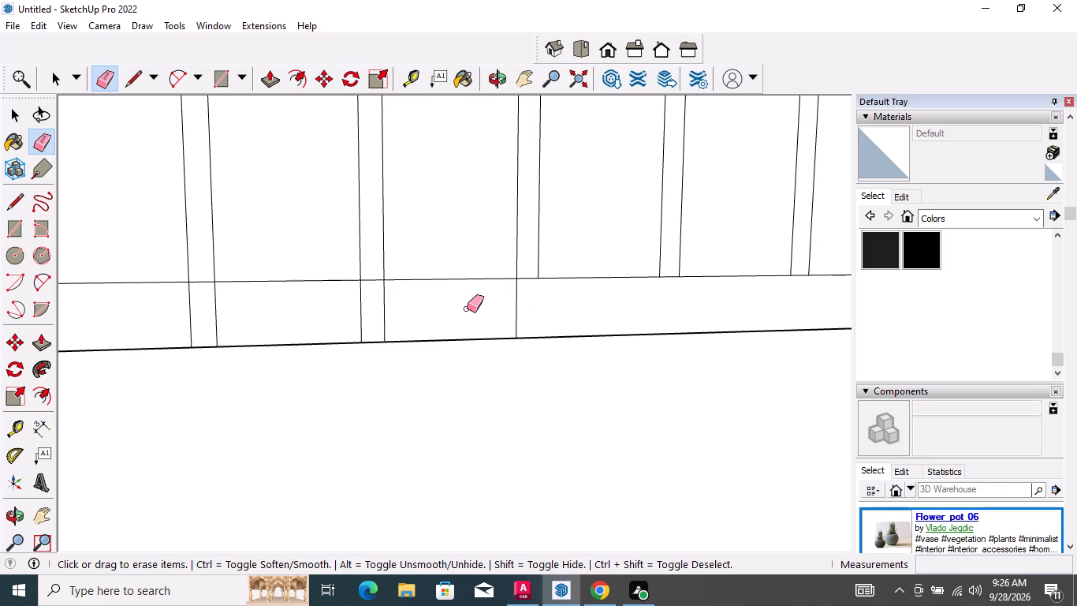
left_click_drag(467, 309, 466, 309)
left_click_drag(428, 315, 332, 312)
Erase the next pairs of strip line segments crossing the top frame border, working from around its centre into the left half.
scroll(557, 342, "down", 5)
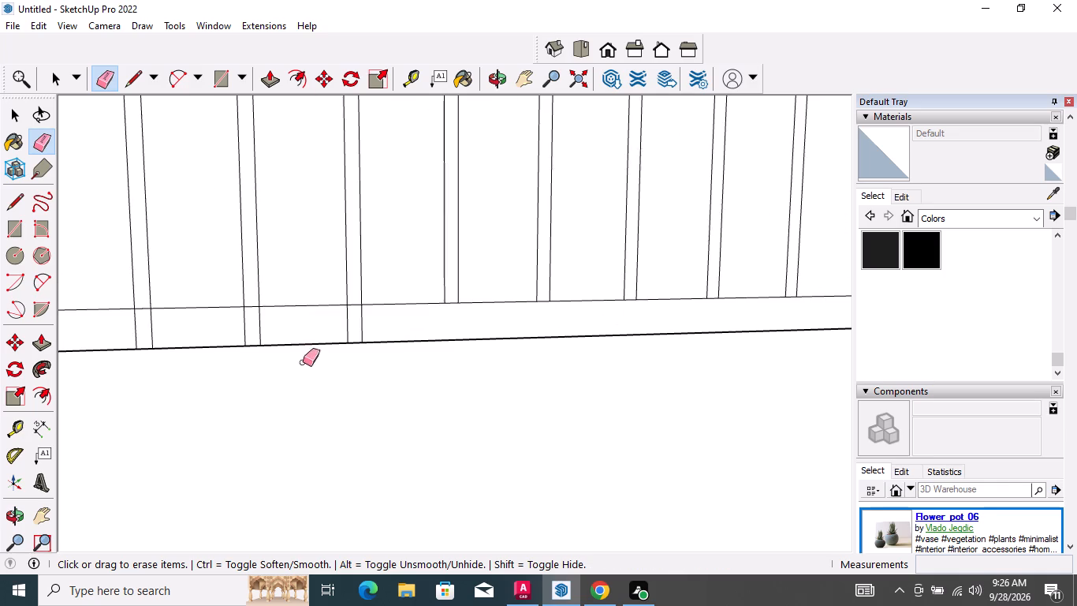
scroll(315, 350, "up", 5)
left_click_drag(416, 317, 355, 305)
scroll(601, 369, "down", 5)
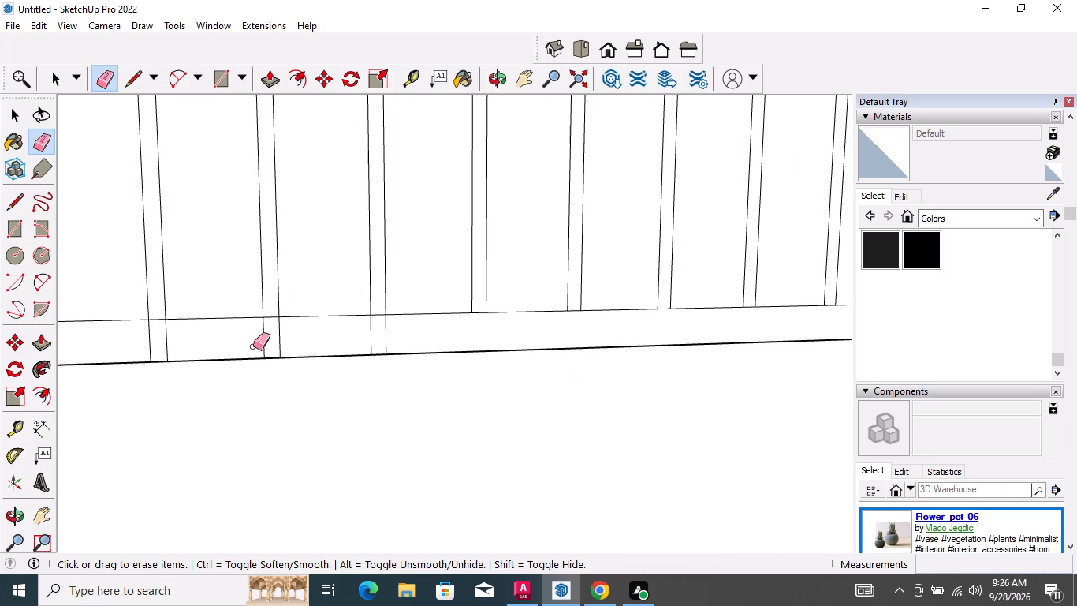
scroll(327, 339, "up", 7)
left_click_drag(478, 341, 363, 324)
scroll(511, 351, "down", 5)
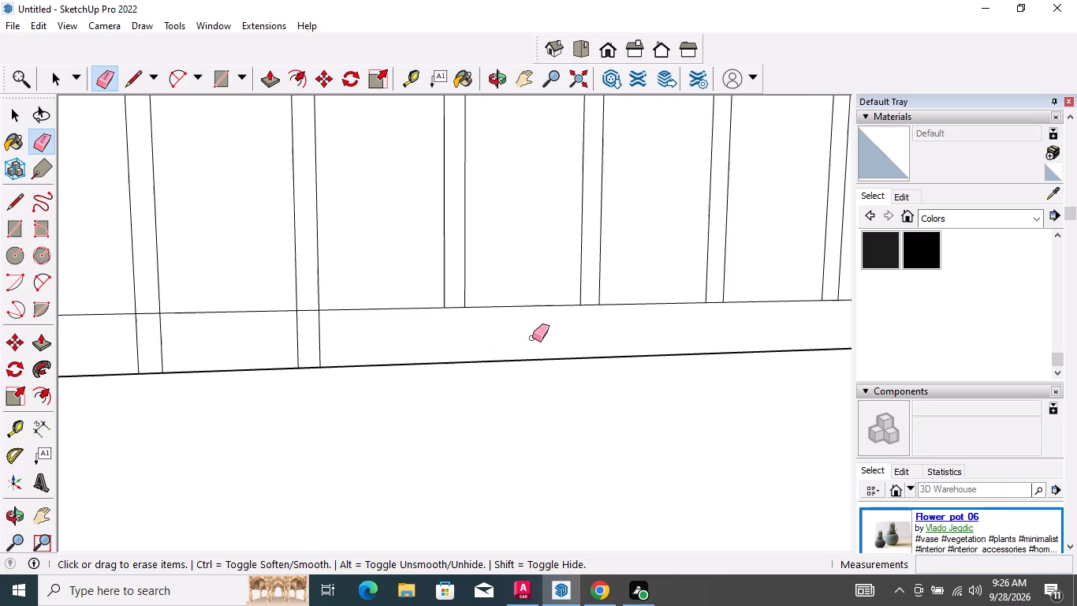
scroll(308, 337, "up", 5)
left_click_drag(376, 335, 281, 333)
left_click_drag(433, 341, 300, 332)
scroll(554, 352, "down", 10)
scroll(352, 372, "up", 4)
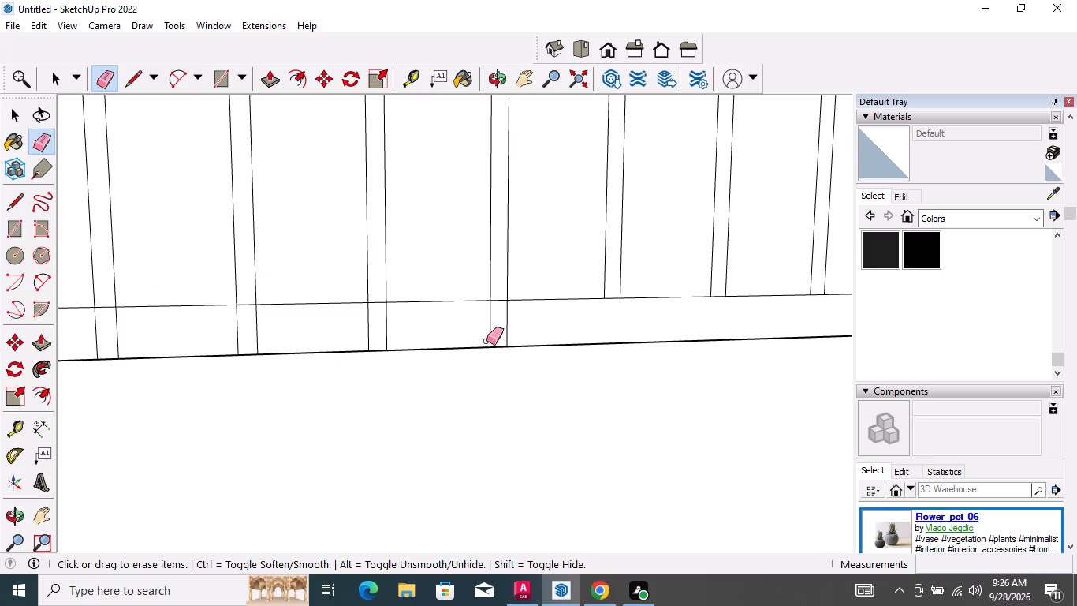
left_click_drag(535, 324, 475, 318)
left_click_drag(423, 325, 324, 330)
Erase the next three pairs of strip line segments crossing the left half of the screen panel's top frame border.
scroll(483, 320, "down", 4)
scroll(365, 322, "up", 4)
scroll(243, 350, "up", 5)
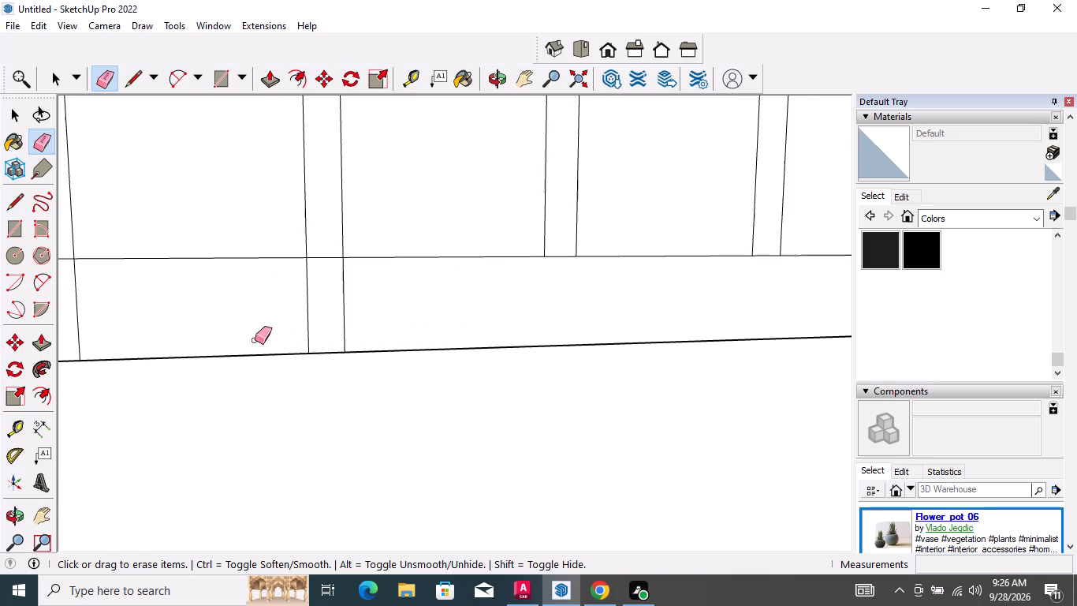
left_click_drag(370, 311, 294, 312)
scroll(585, 336, "down", 10)
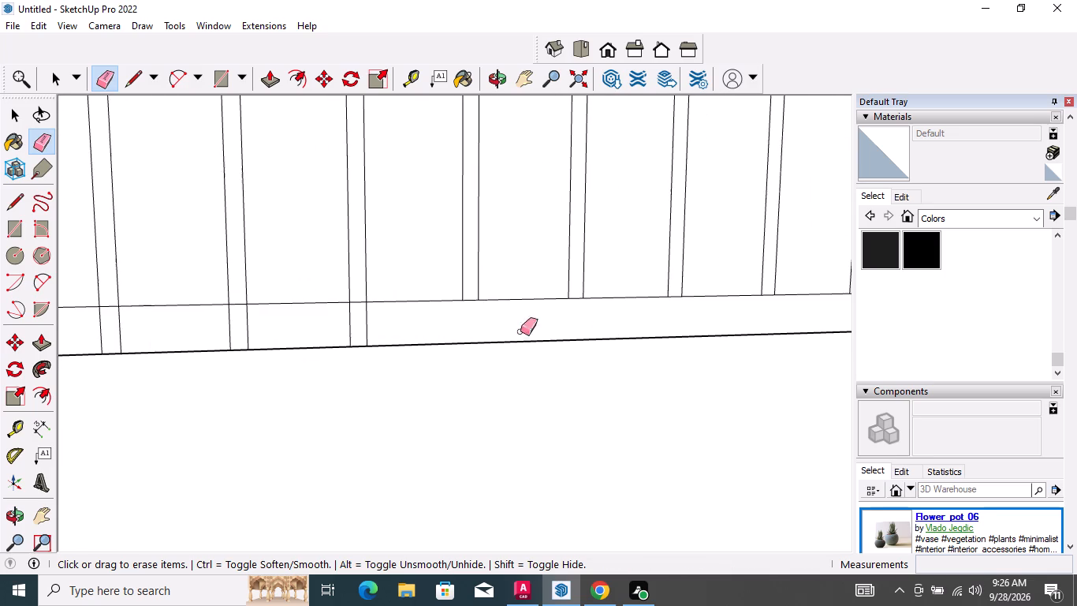
scroll(414, 327, "up", 8)
left_click_drag(432, 329, 352, 329)
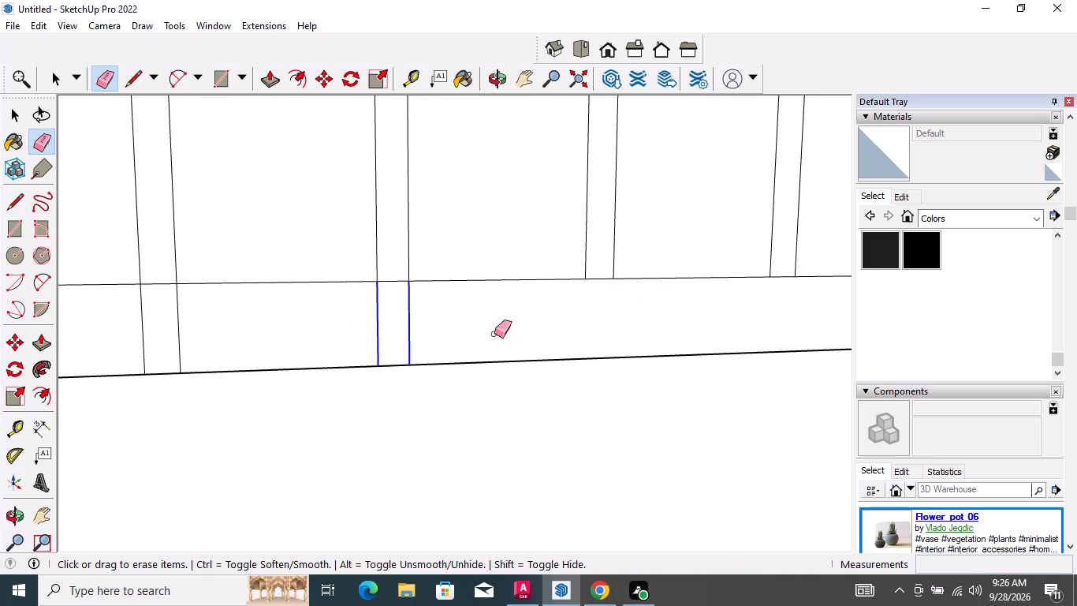
scroll(517, 330, "down", 5)
scroll(247, 346, "up", 4)
left_click_drag(397, 331, 285, 327)
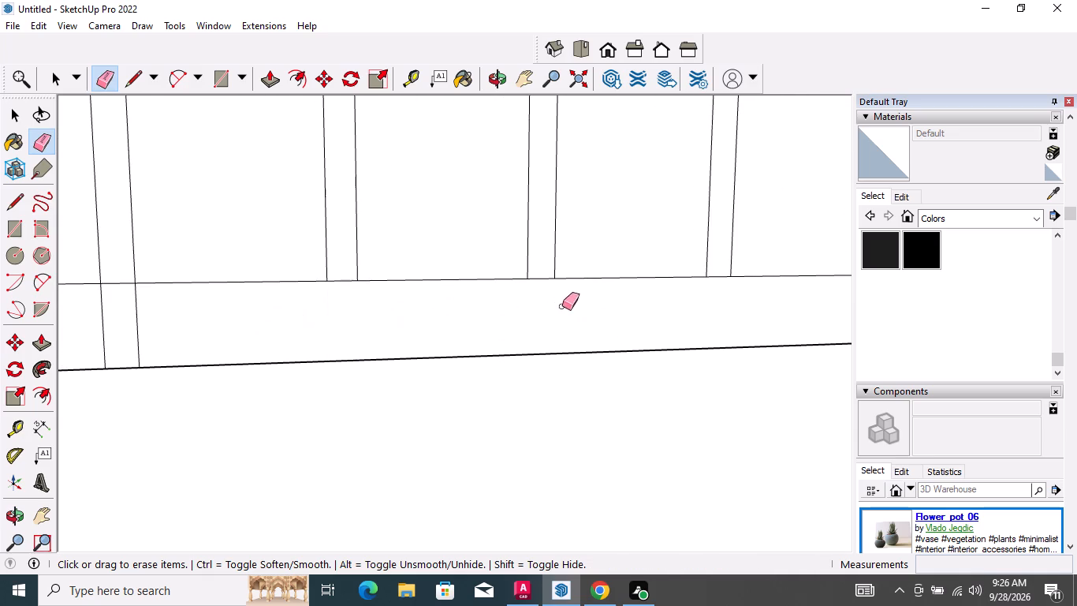
Erase four more pairs of strip line segments crossing the top frame border, working towards its rounded left corner.
scroll(562, 306, "down", 5)
scroll(625, 316, "down", 5)
scroll(299, 323, "up", 9)
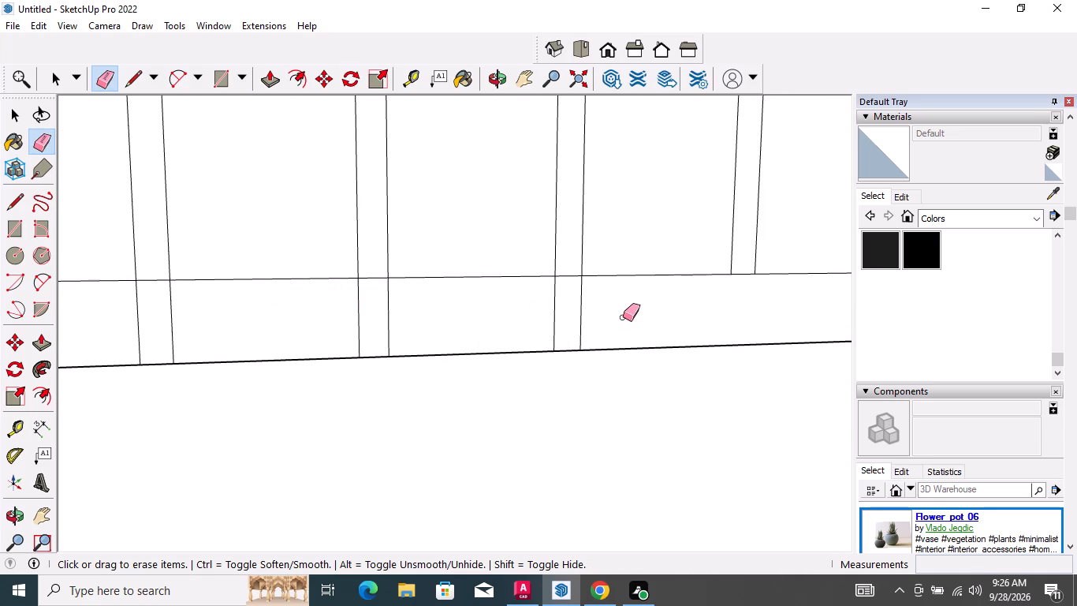
left_click_drag(624, 316, 505, 315)
left_click_drag(419, 323, 376, 323)
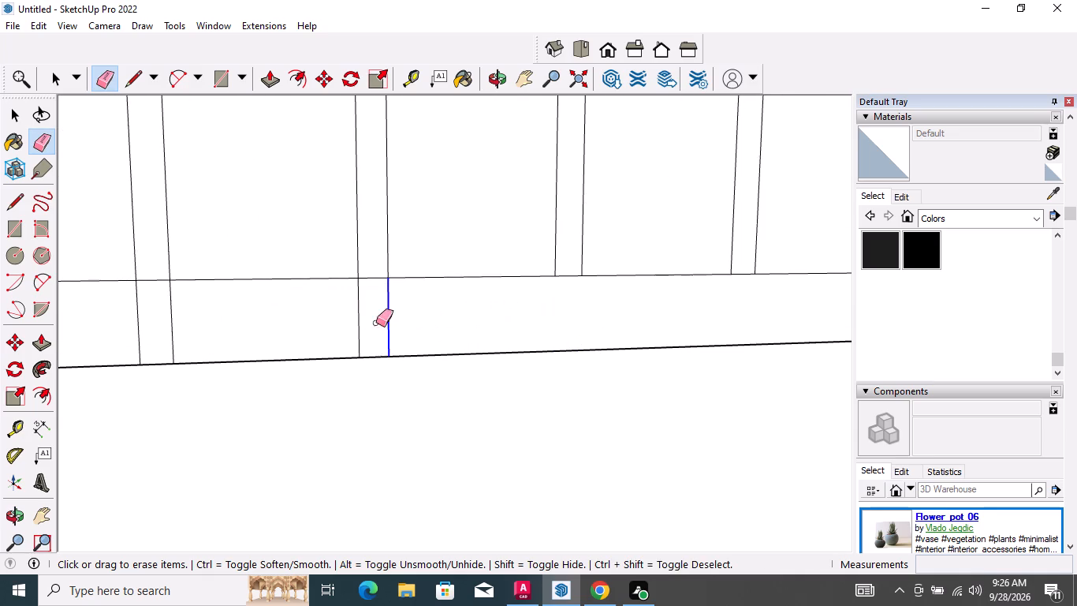
left_click_drag(376, 323, 329, 323)
scroll(660, 323, "down", 10)
scroll(436, 332, "up", 8)
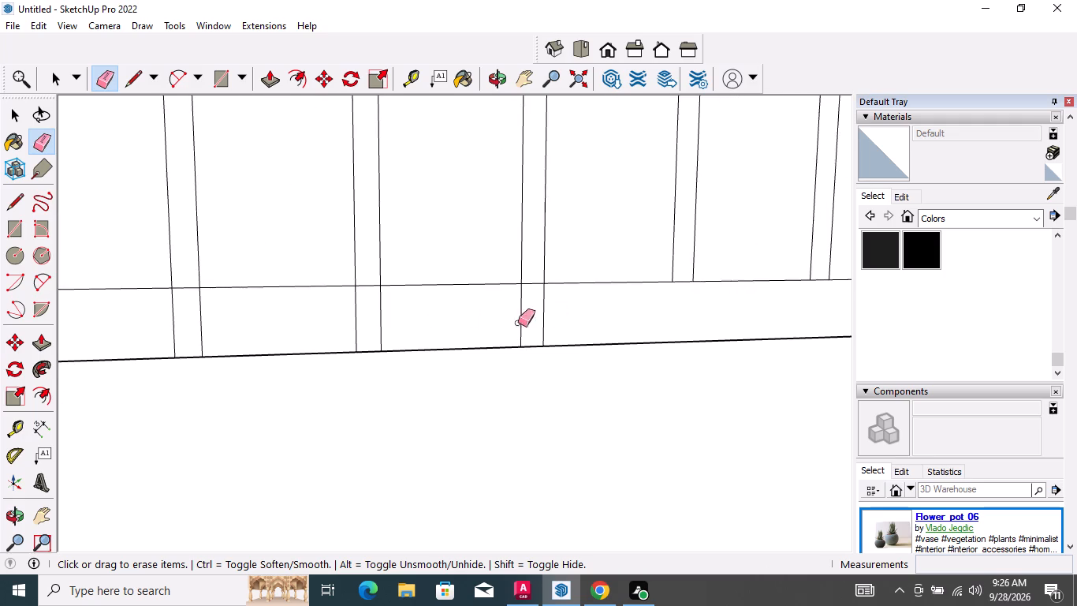
left_click_drag(596, 316, 494, 317)
left_click_drag(415, 318, 349, 317)
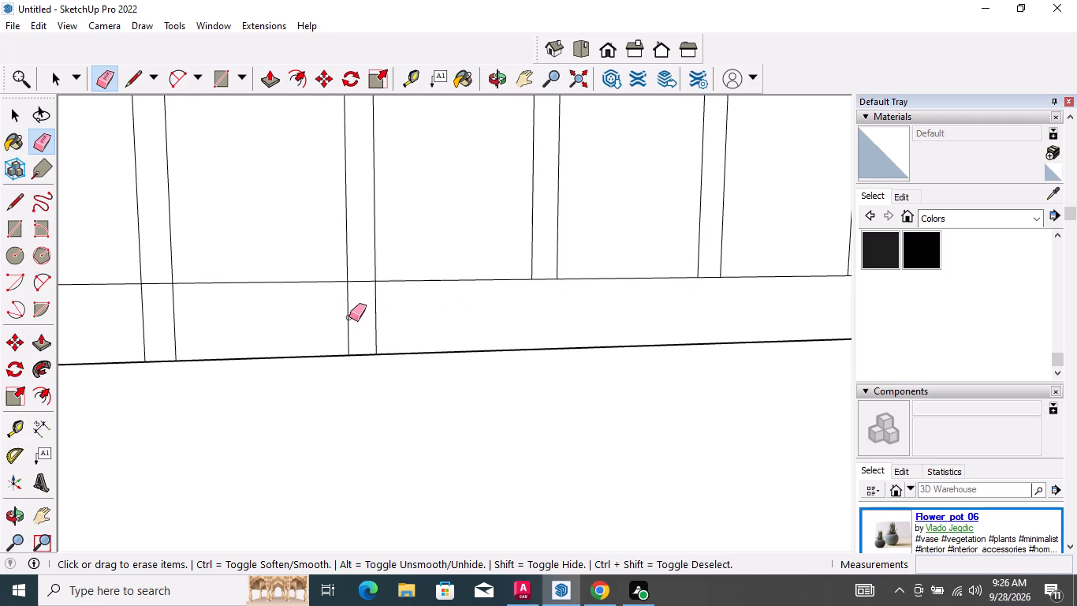
left_click_drag(349, 317, 341, 316)
Erase the last three pairs of strip line segments crossing the top frame border, including the pair on its rounded left corner.
scroll(700, 423, "down", 8)
scroll(346, 351, "up", 4)
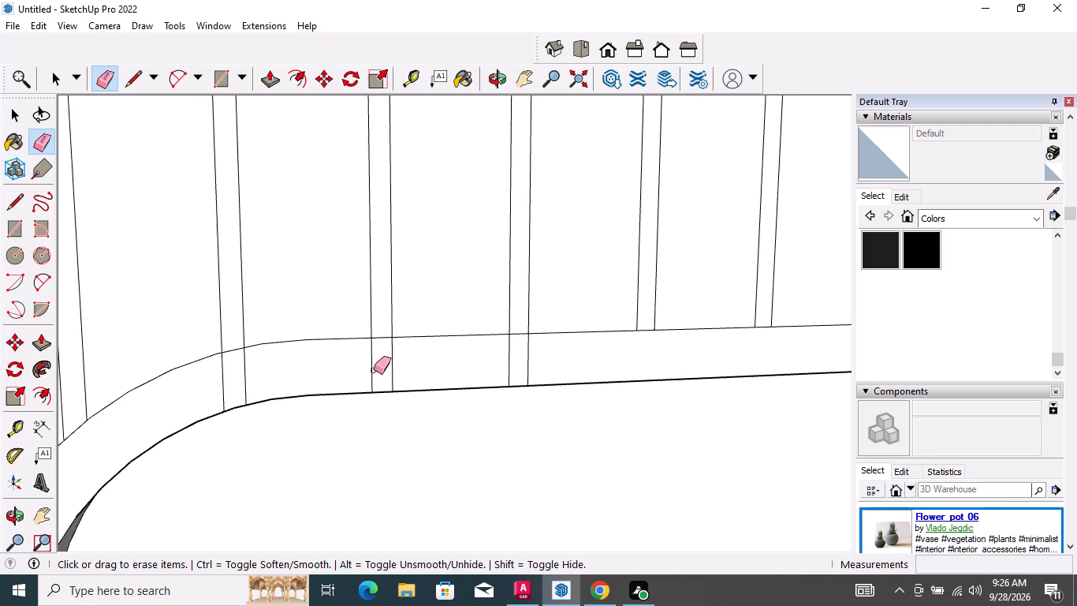
scroll(374, 370, "up", 3)
left_click_drag(587, 340, 516, 337)
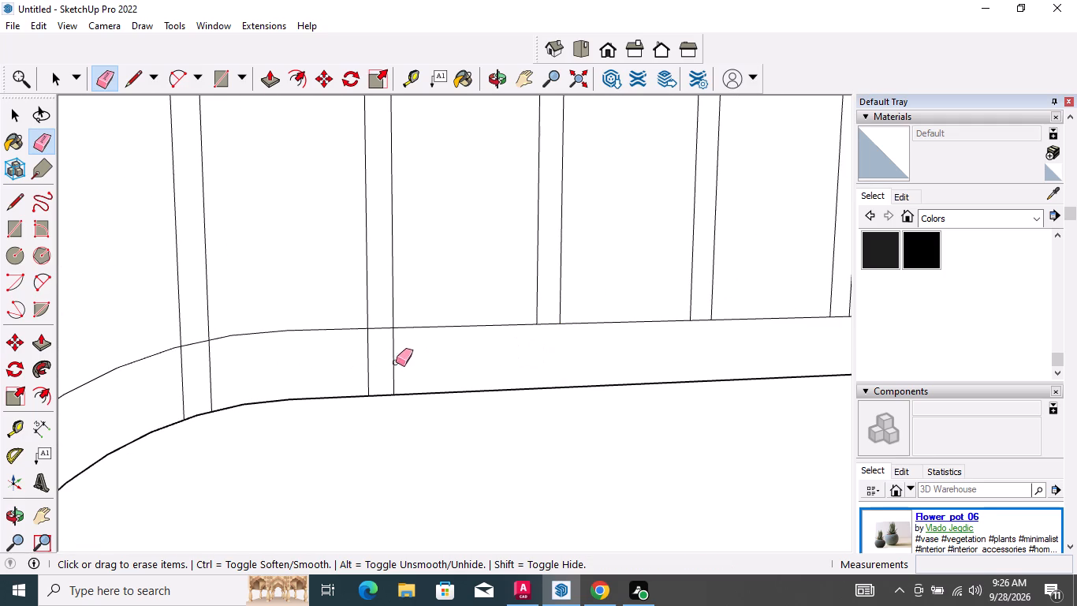
left_click_drag(404, 361, 357, 362)
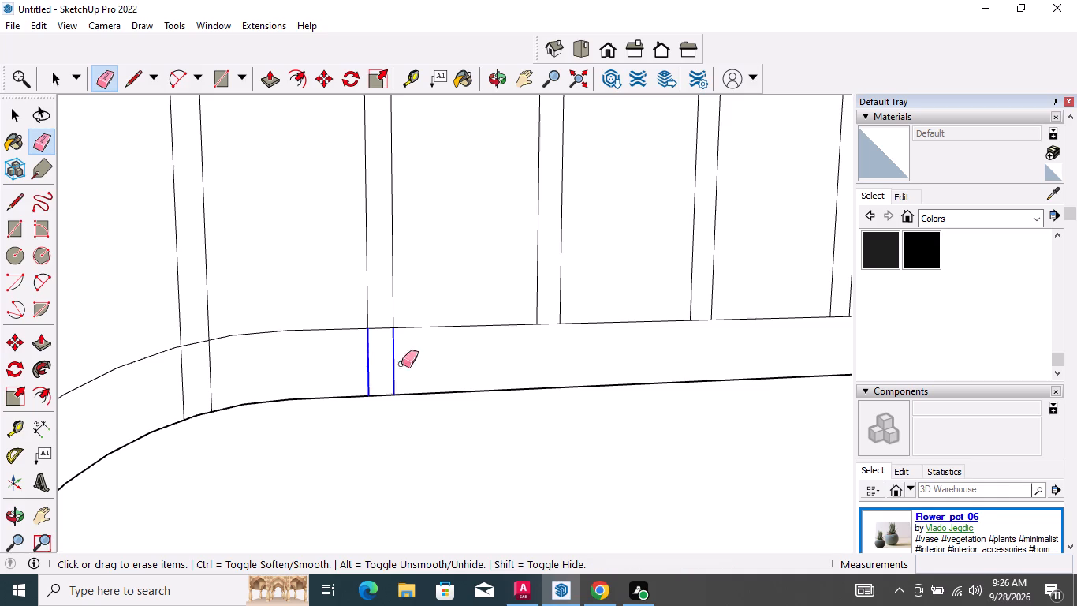
scroll(478, 353, "down", 7)
scroll(296, 380, "up", 4)
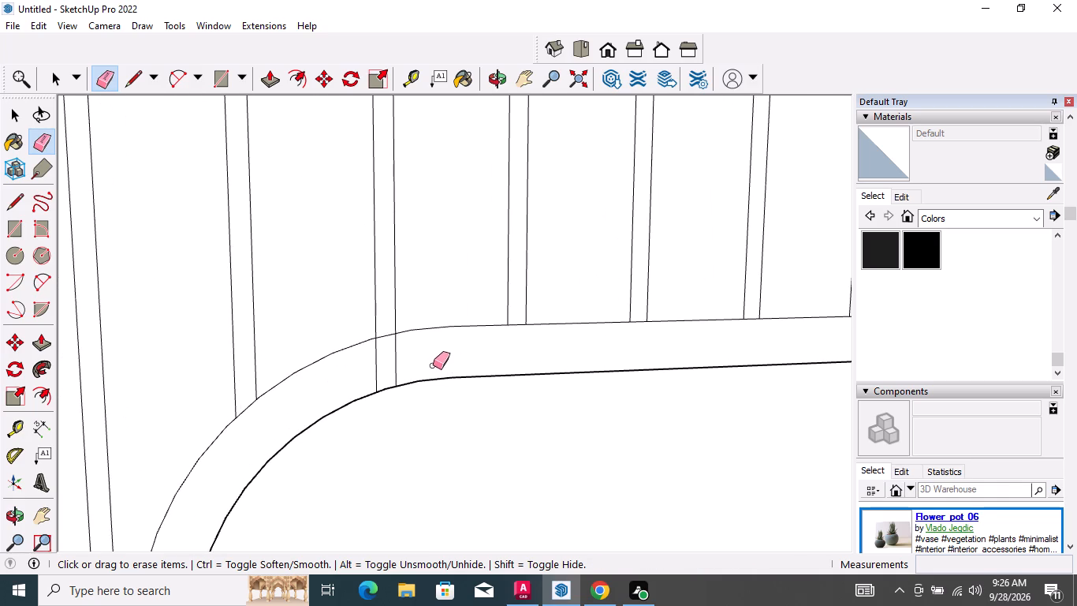
left_click_drag(401, 360, 337, 365)
left_click_drag(375, 365, 415, 362)
Erase the first three pairs of strip line segments crossing the screen panel's bottom frame border, starting at its rounded left corner.
scroll(604, 271, "down", 20)
scroll(604, 271, "down", 1)
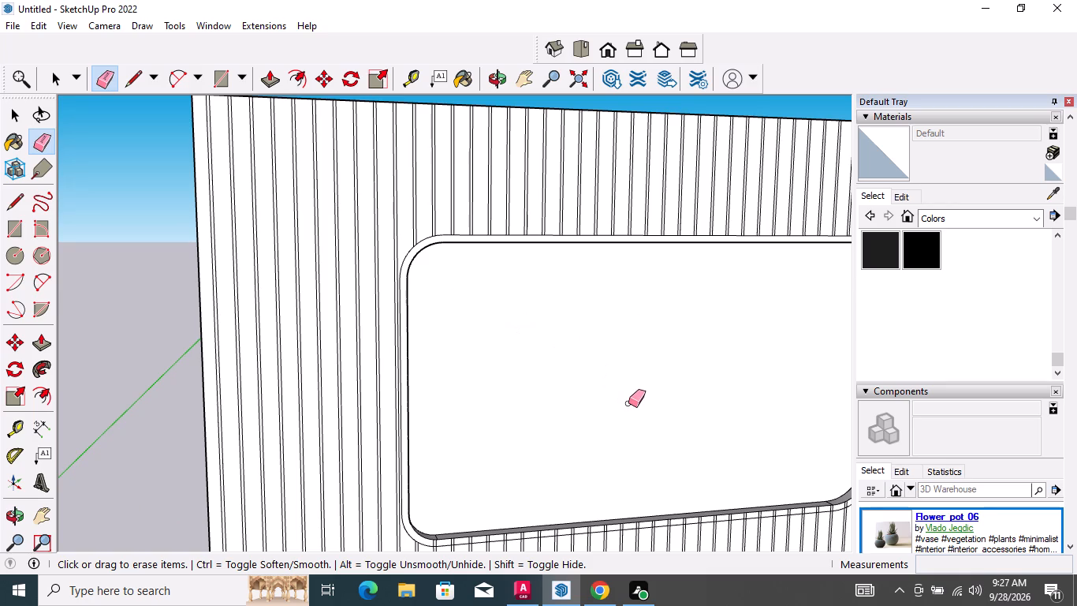
scroll(689, 279, "down", 4)
scroll(546, 218, "down", 3)
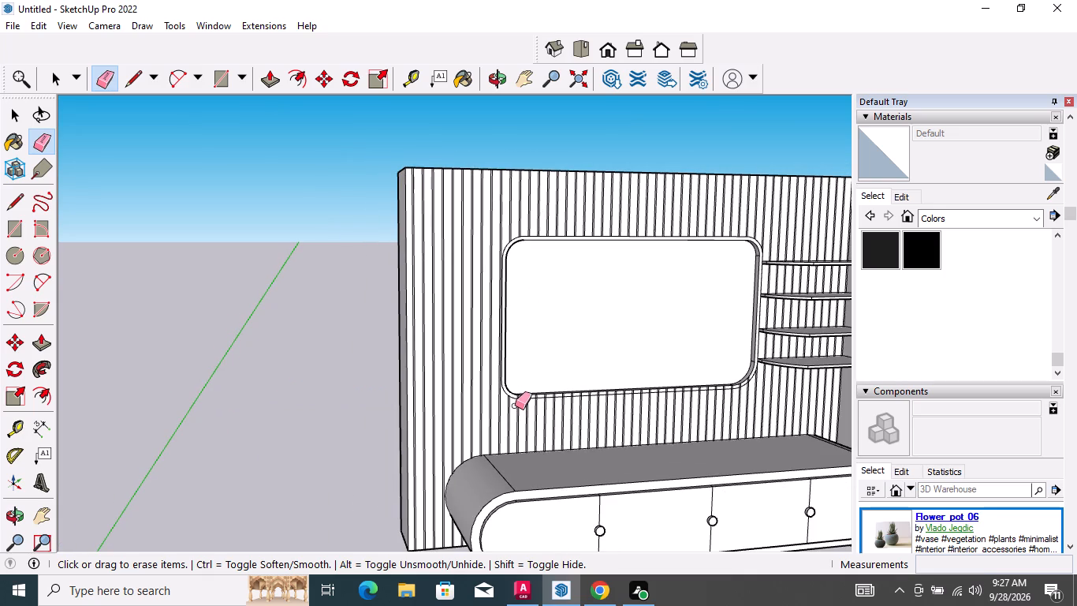
scroll(516, 405, "up", 7)
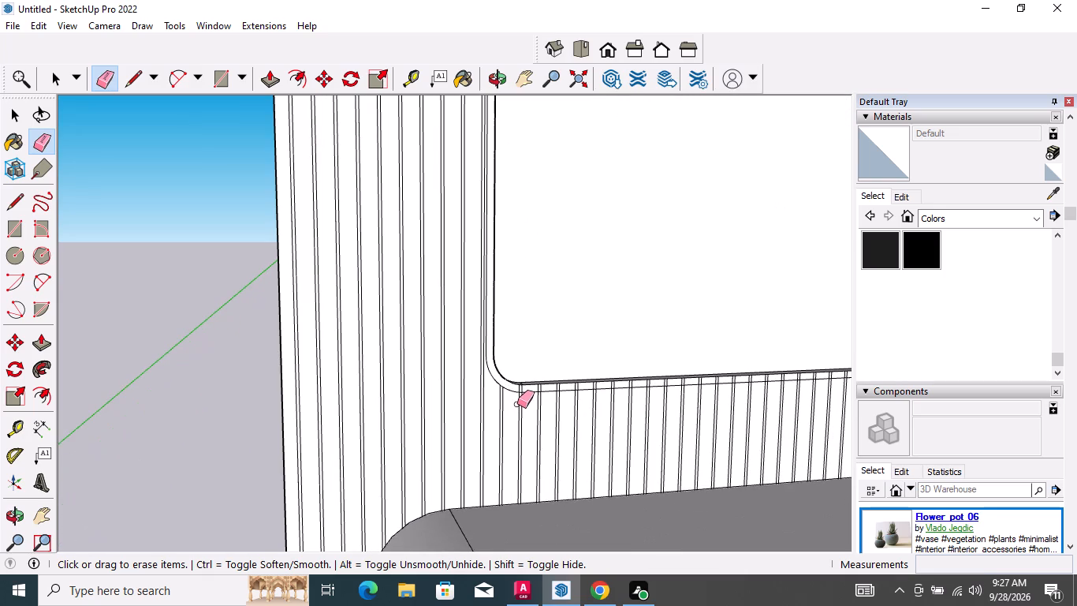
scroll(520, 404, "up", 16)
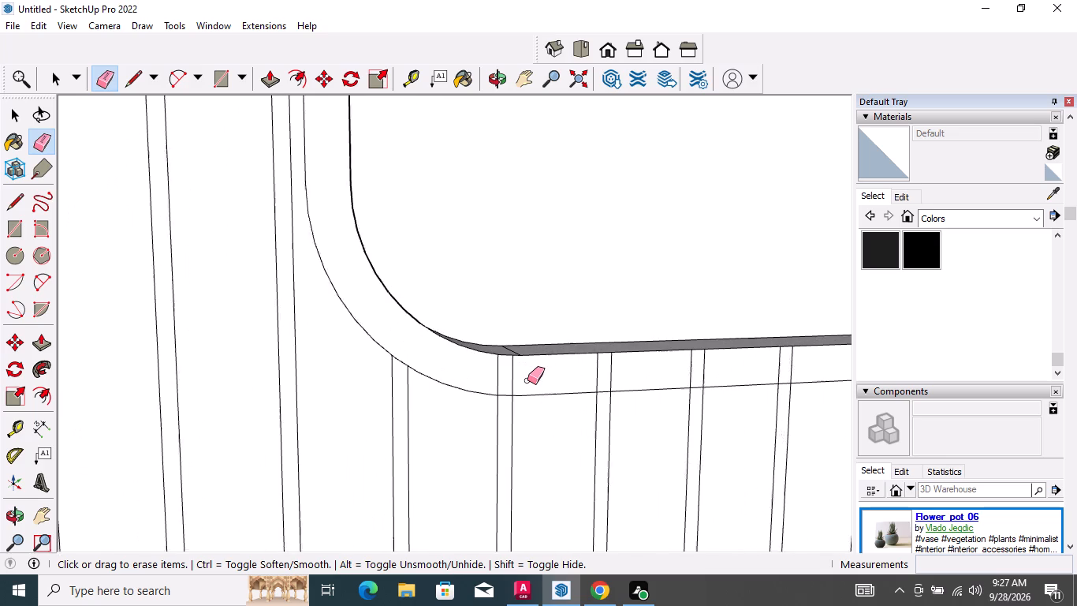
scroll(527, 380, "up", 1)
left_click_drag(525, 380, 468, 370)
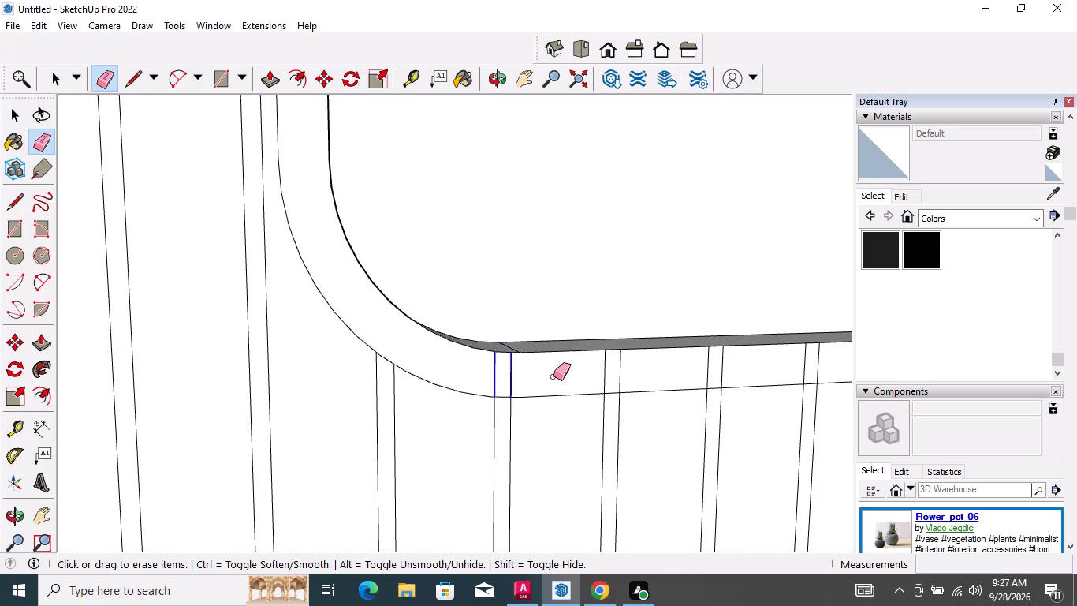
scroll(426, 383, "down", 8)
scroll(530, 376, "up", 8)
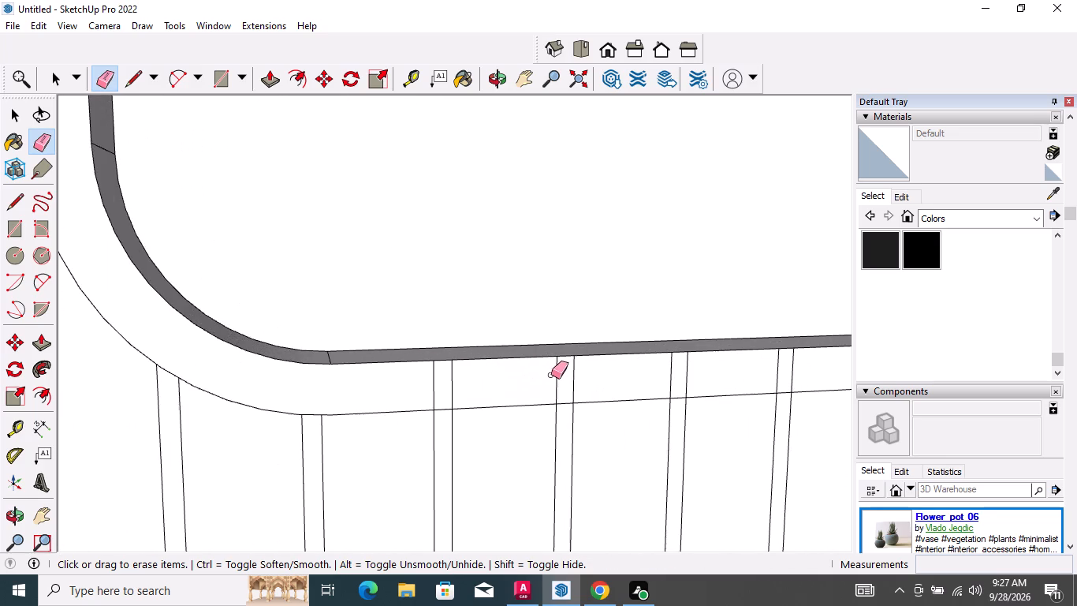
scroll(512, 393, "up", 2)
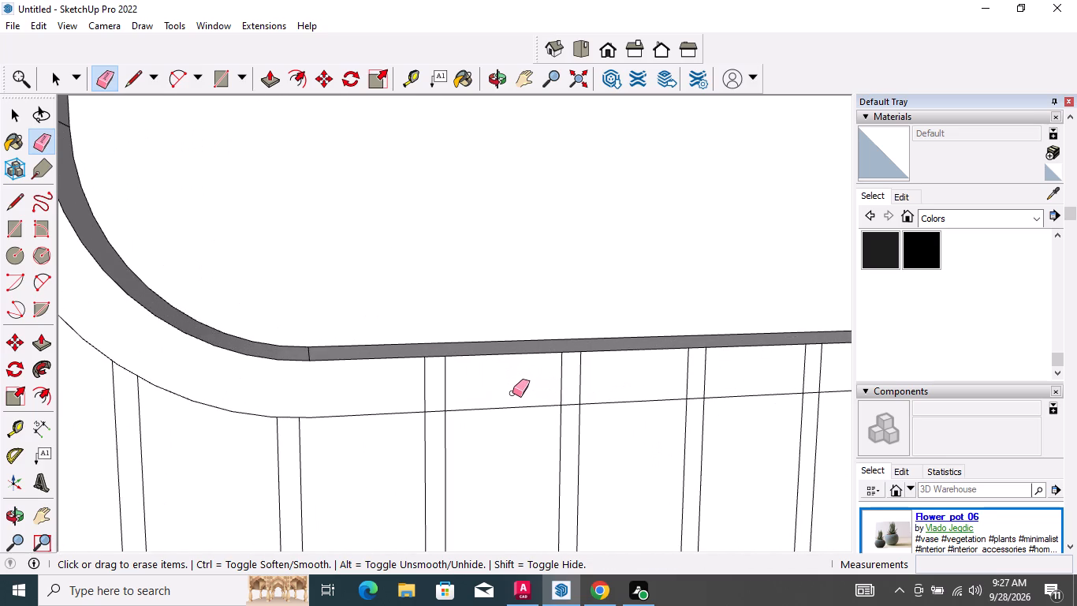
scroll(512, 393, "up", 4)
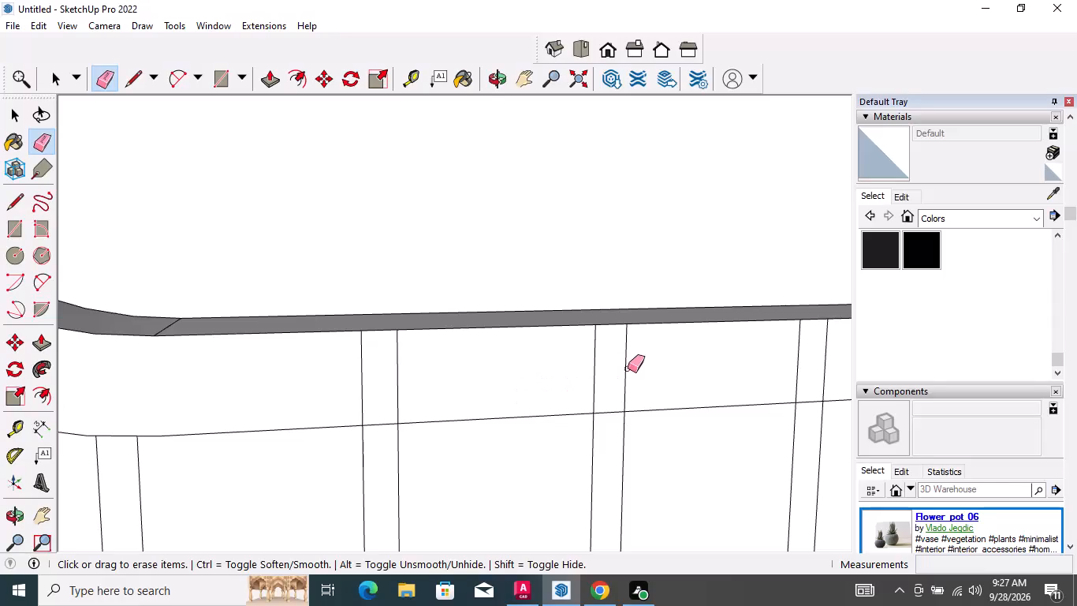
left_click_drag(639, 367, 589, 362)
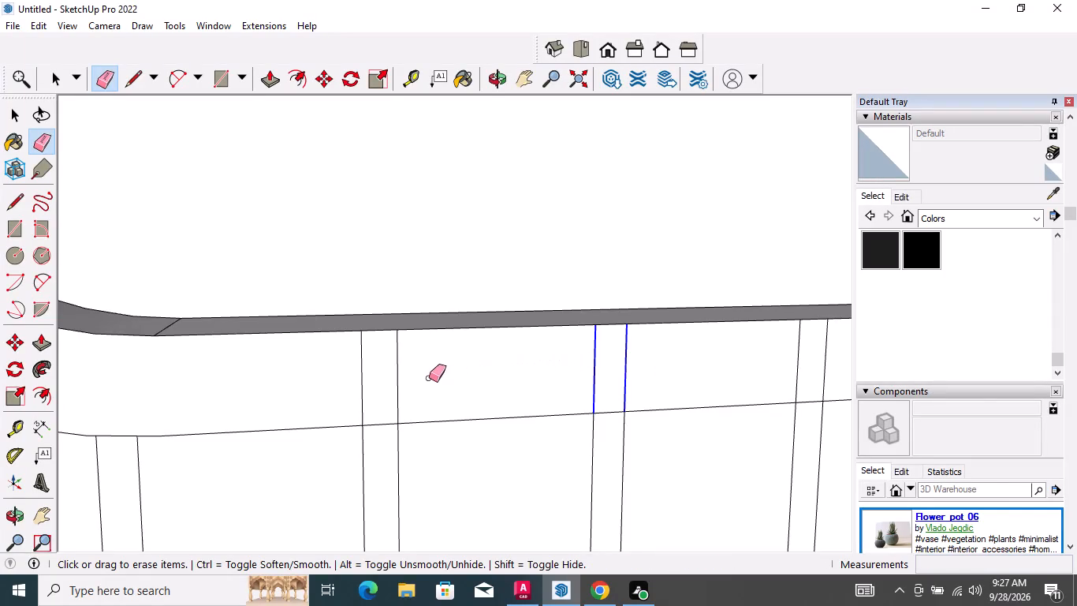
left_click_drag(429, 378, 327, 376)
Erase the next three pairs of strip line segments crossing the bottom frame border, working from the left corner towards its centre.
scroll(298, 422, "down", 4)
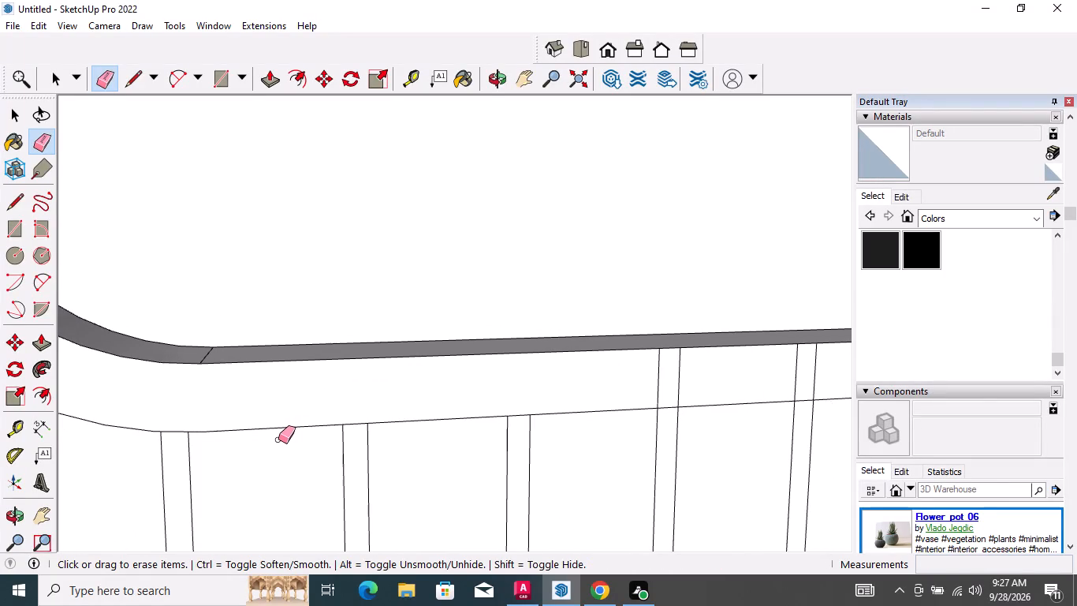
scroll(278, 440, "down", 8)
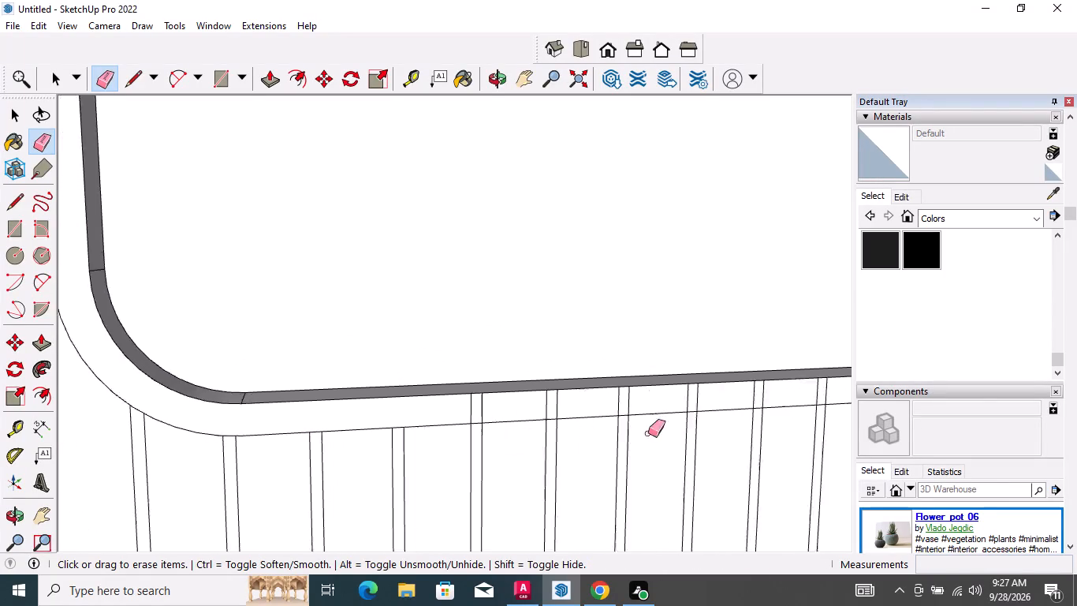
scroll(645, 427, "up", 4)
left_click_drag(425, 398, 366, 397)
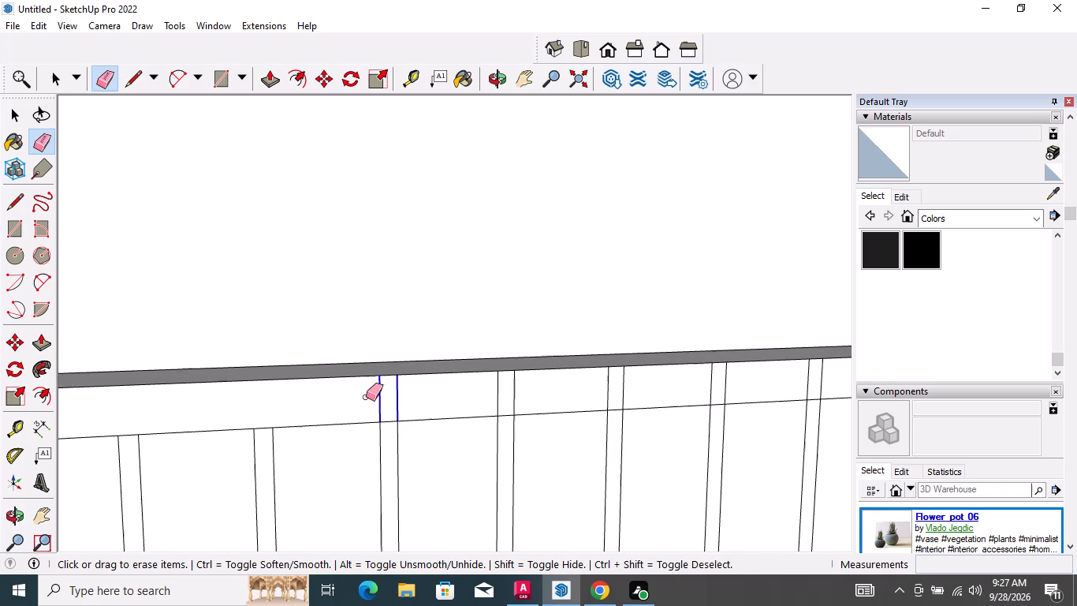
left_click_drag(366, 397, 359, 398)
left_click_drag(537, 394, 469, 392)
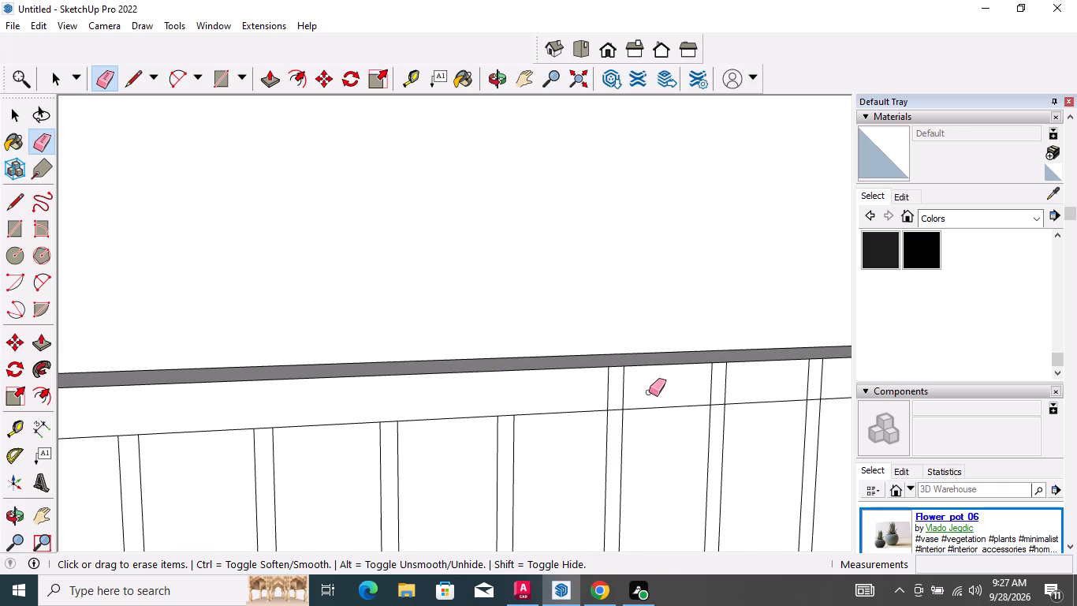
left_click_drag(644, 389, 521, 393)
Erase four more pairs of strip line segments crossing the bottom frame border, continuing to the right of the cleared section.
scroll(242, 466, "down", 5)
scroll(628, 404, "up", 6)
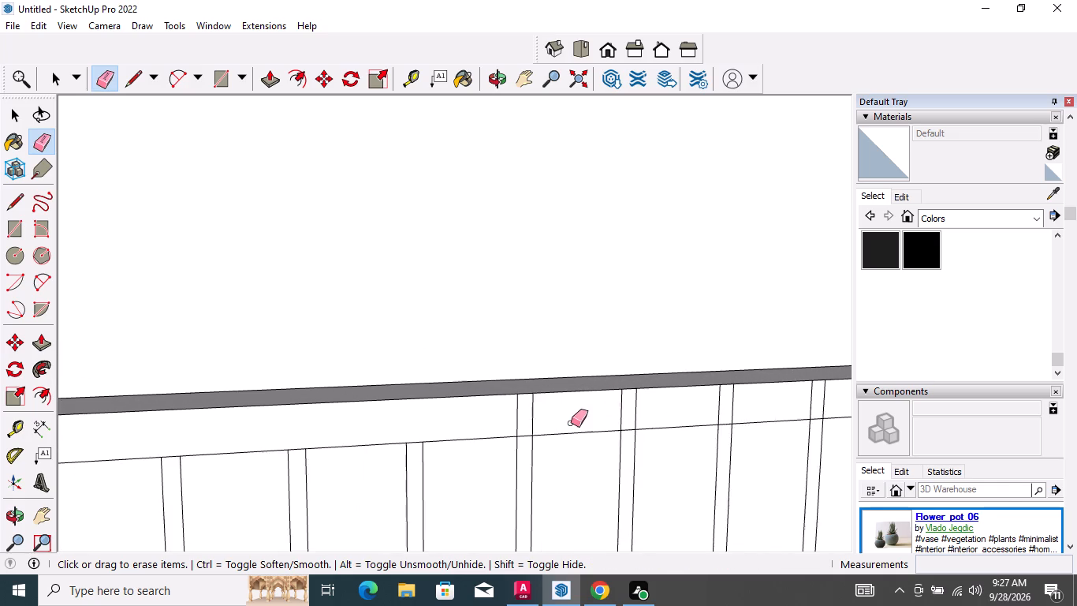
scroll(571, 423, "up", 2)
left_click_drag(524, 406, 457, 403)
left_click_drag(706, 399, 616, 406)
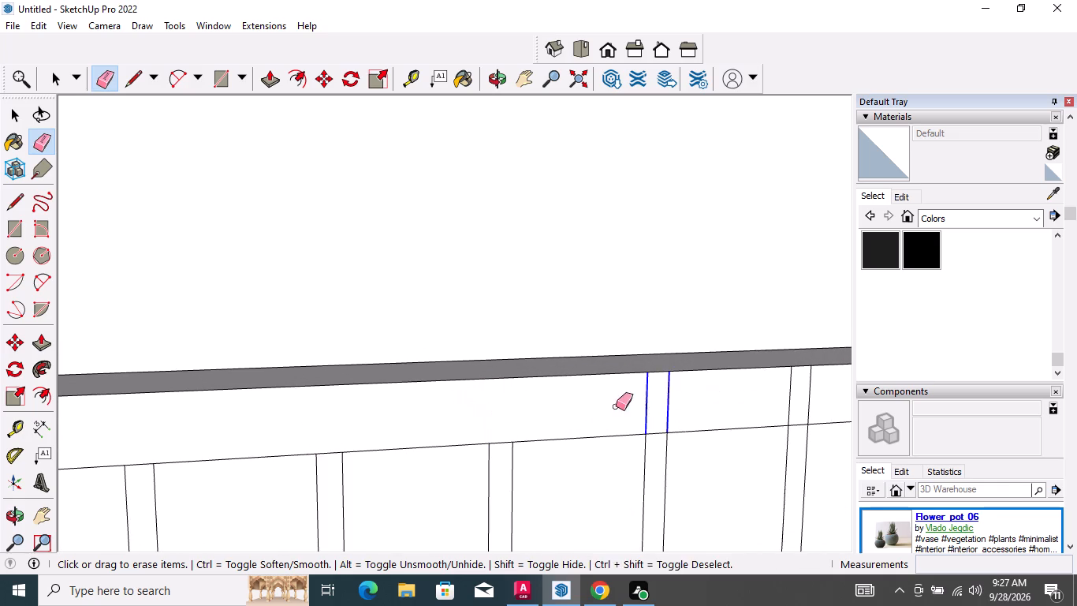
left_click_drag(616, 406, 586, 413)
scroll(435, 414, "down", 9)
scroll(702, 398, "up", 3)
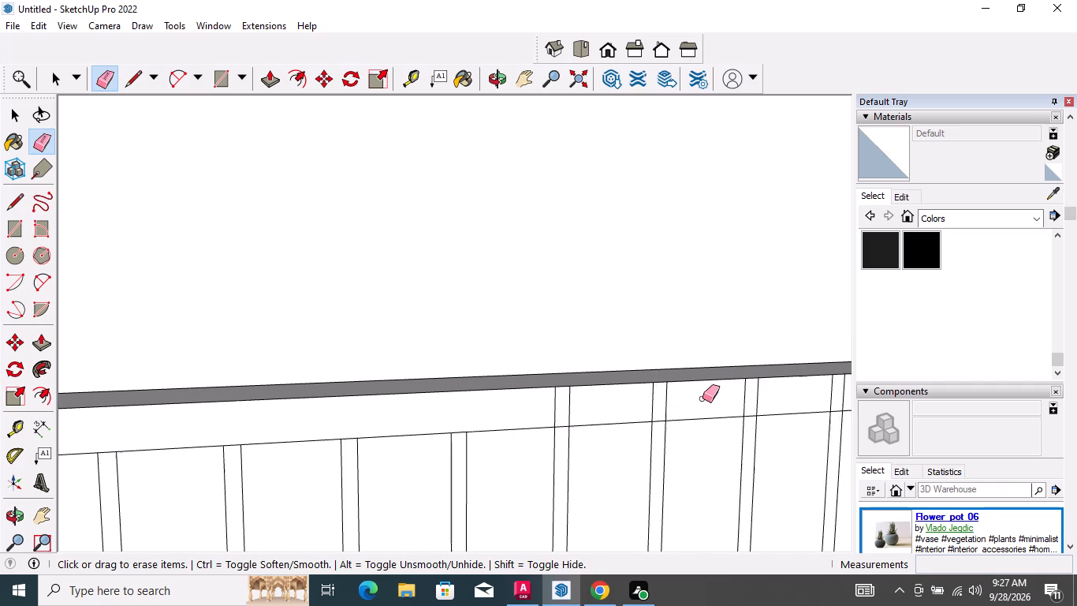
scroll(702, 398, "up", 4)
left_click_drag(672, 405, 592, 402)
left_click_drag(572, 406, 534, 409)
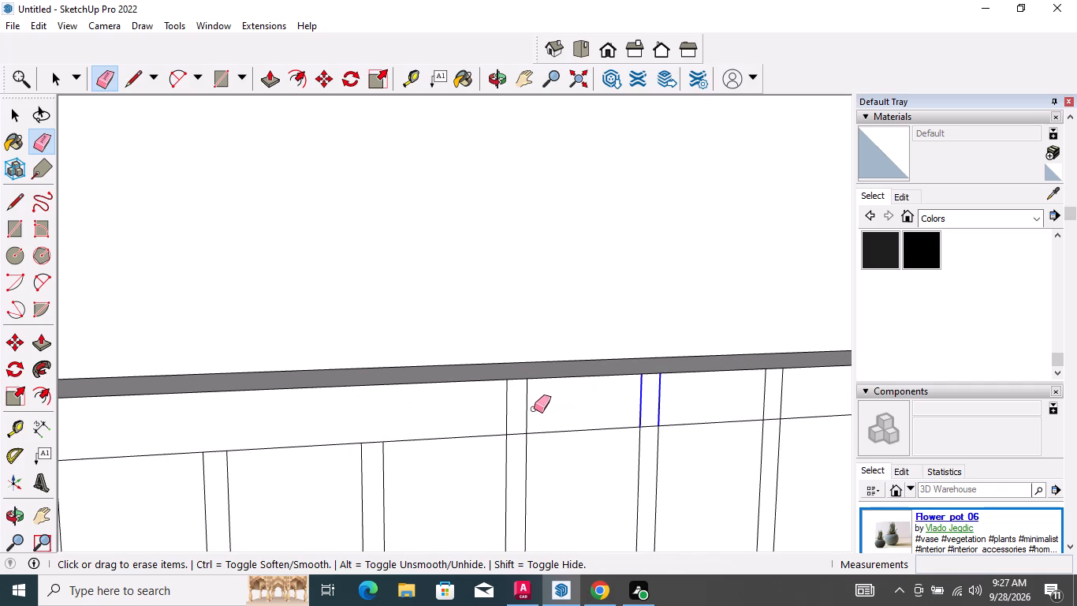
left_click_drag(534, 409, 464, 410)
Erase the next six pairs of strip line segments crossing the bottom frame border, including any single segment missed along the way.
scroll(467, 410, "down", 9)
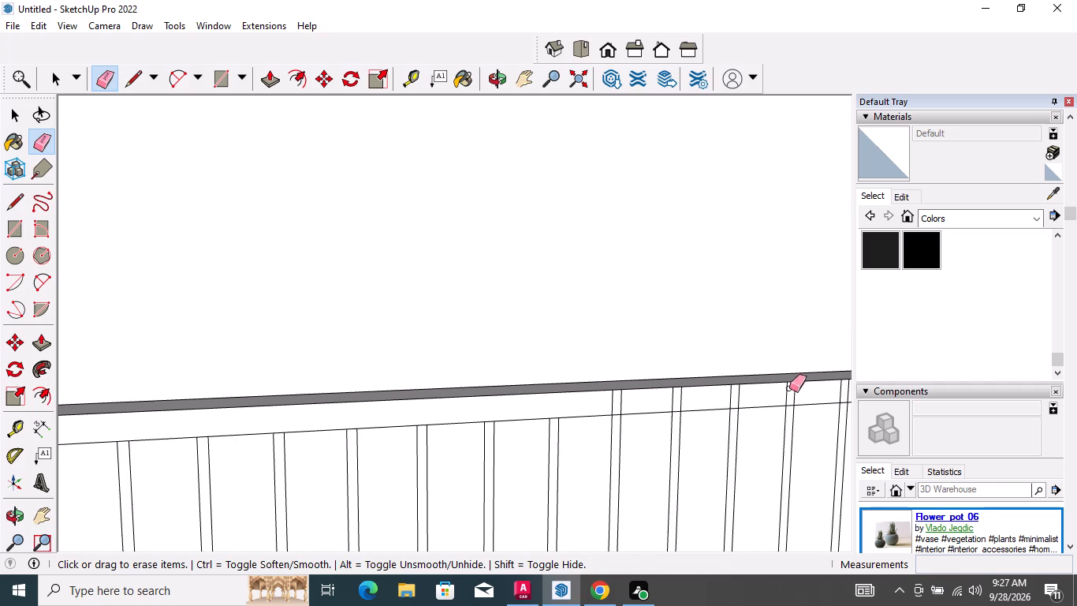
scroll(721, 411, "up", 7)
left_click_drag(727, 389, 594, 392)
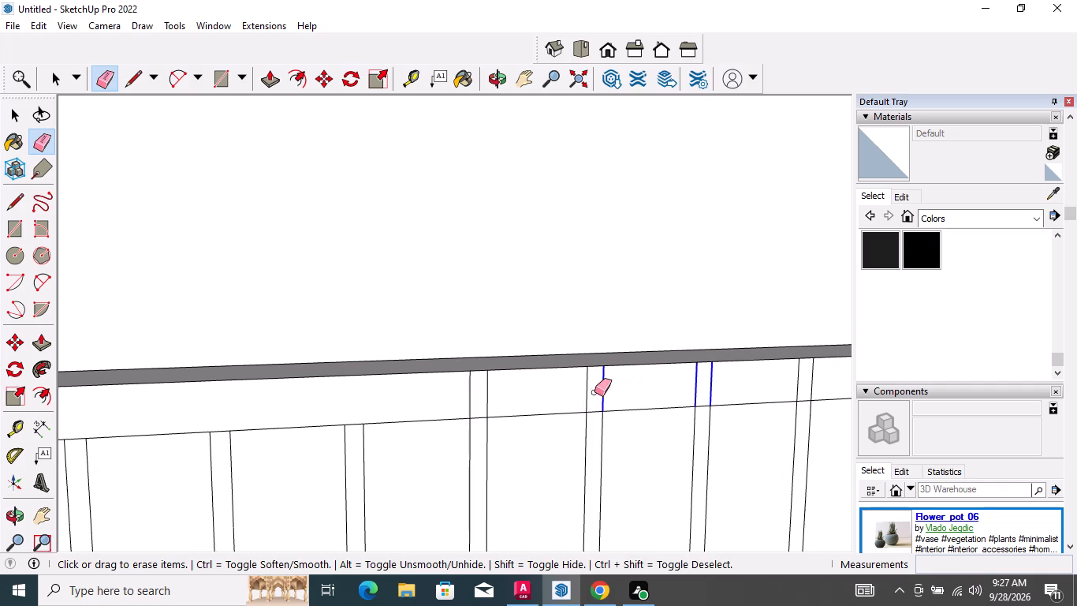
left_click_drag(594, 392, 451, 396)
scroll(384, 408, "down", 2)
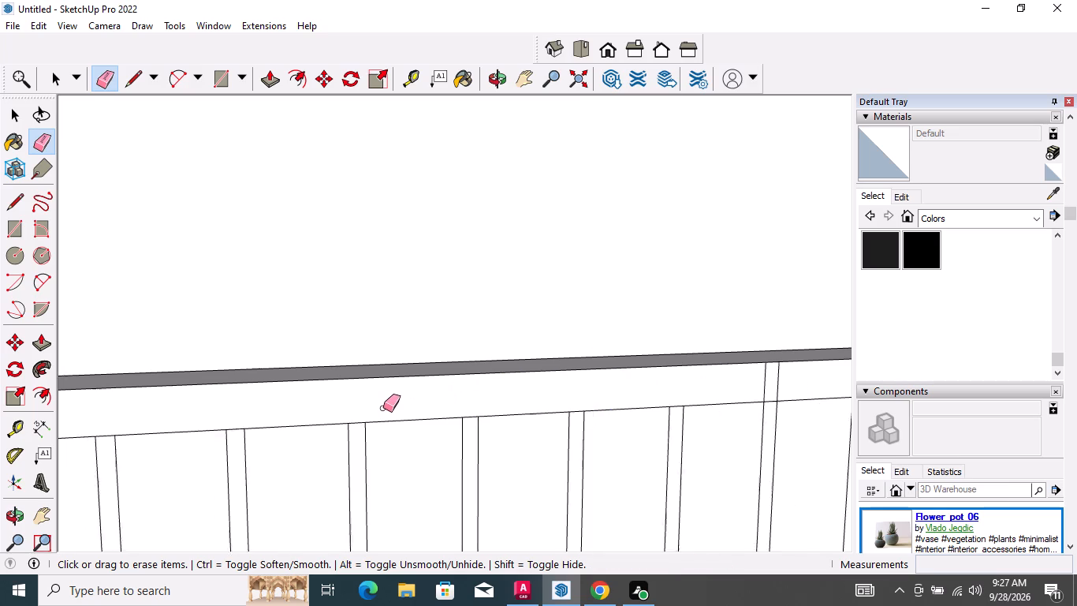
scroll(383, 408, "down", 9)
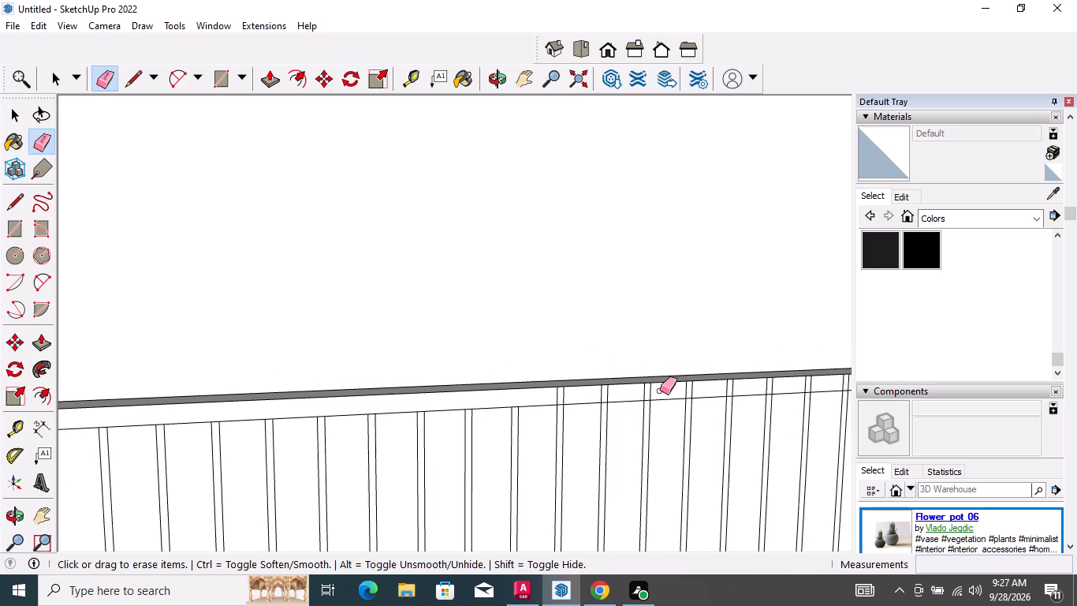
scroll(669, 391, "up", 7)
left_click_drag(639, 380, 587, 387)
left_click_drag(550, 398, 483, 399)
left_click_drag(480, 399, 412, 398)
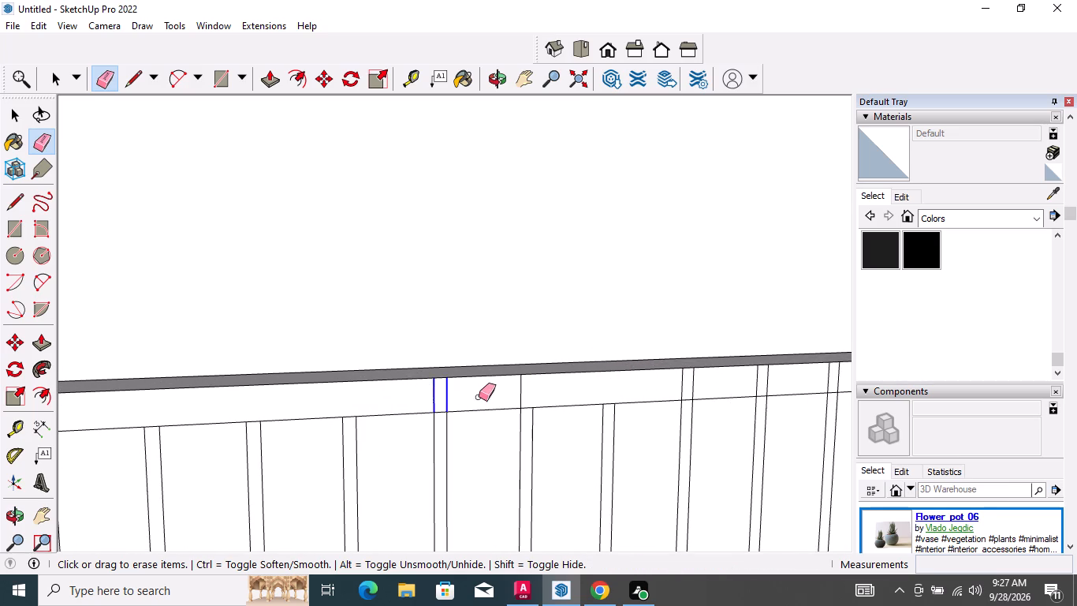
left_click(521, 392)
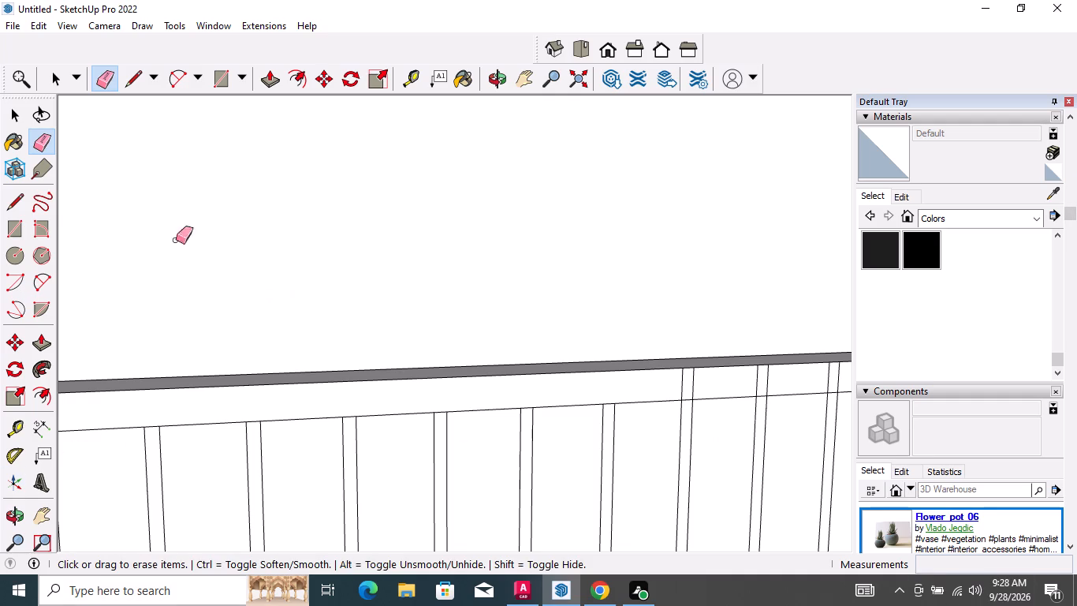
Erase the next two pairs of strip line segments crossing the screen panel's bottom frame border, continuing towards its right corner.
scroll(341, 365, "down", 3)
scroll(332, 295, "down", 2)
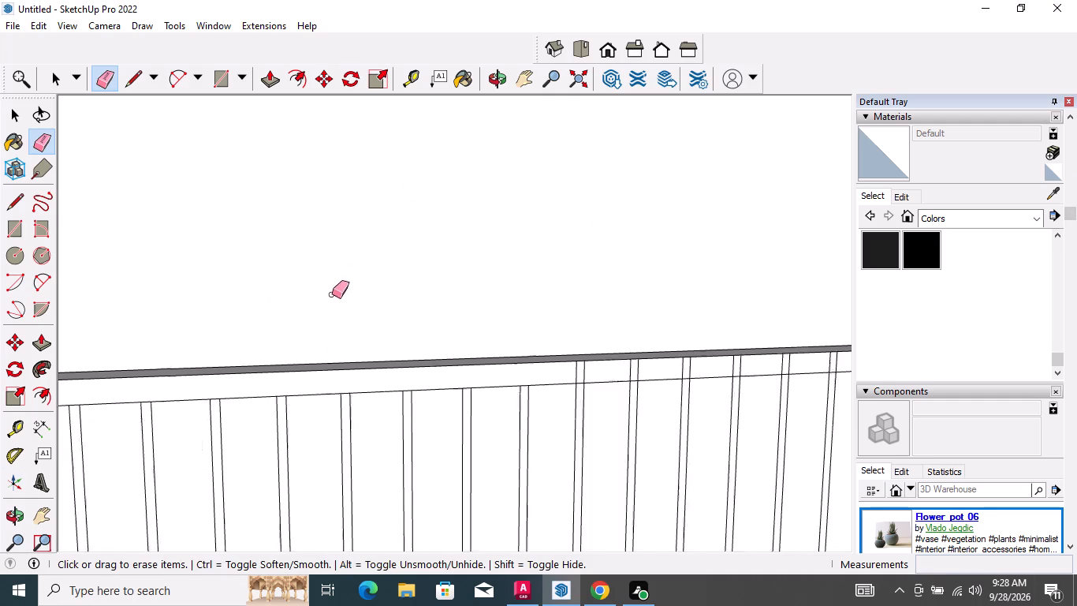
scroll(332, 294, "down", 2)
scroll(705, 376, "up", 3)
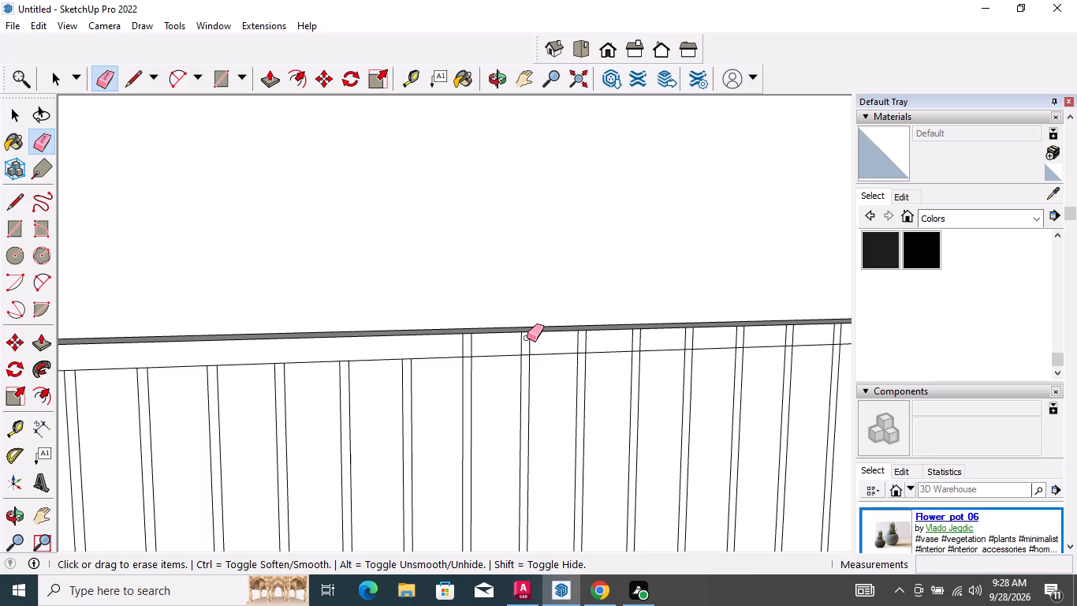
scroll(516, 353, "up", 2)
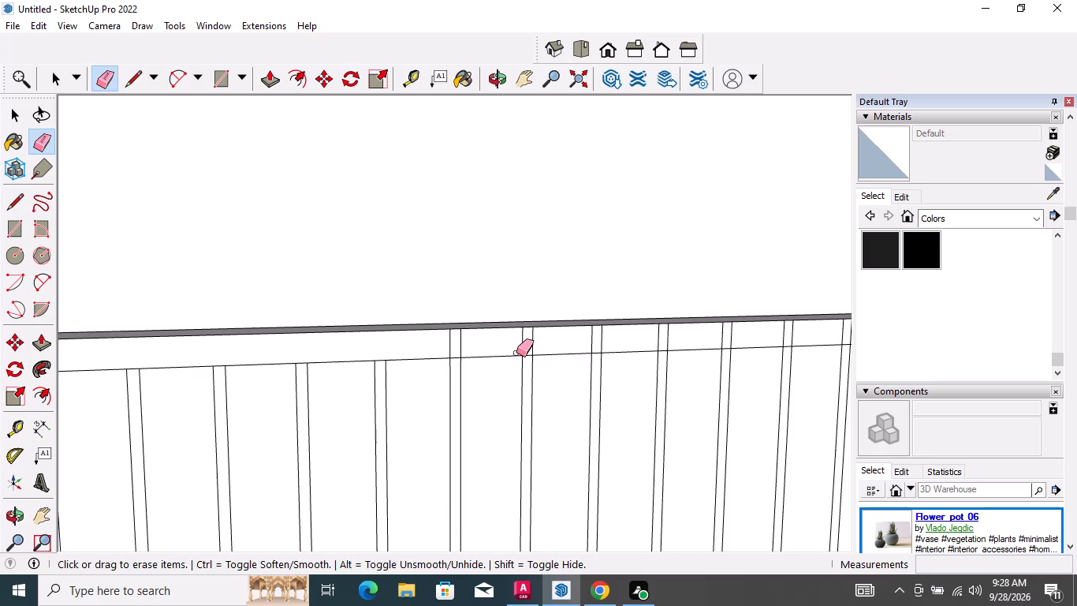
scroll(489, 331, "up", 2)
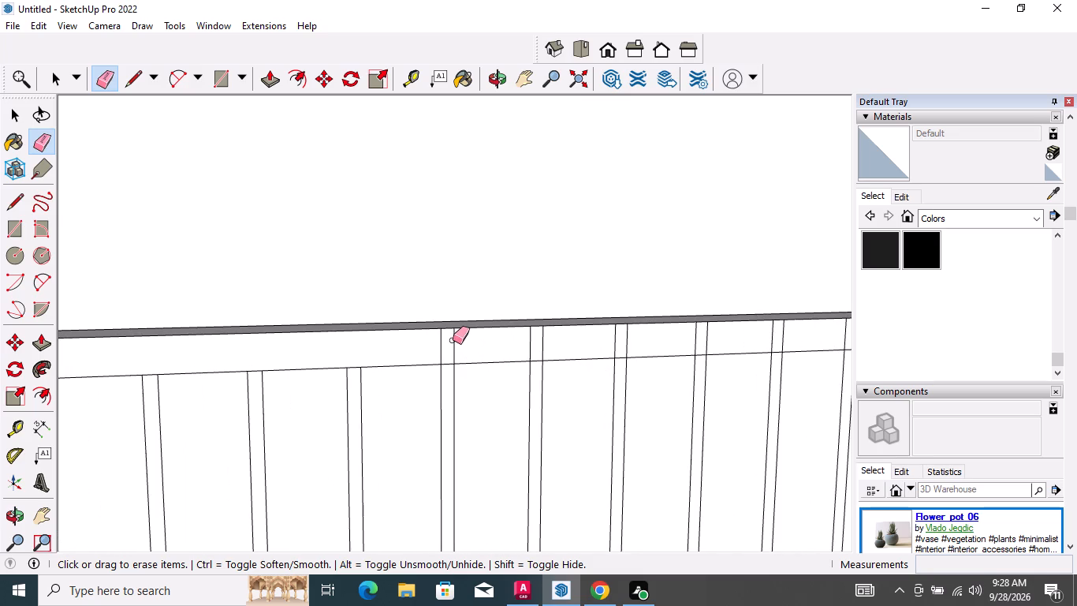
left_click(456, 352)
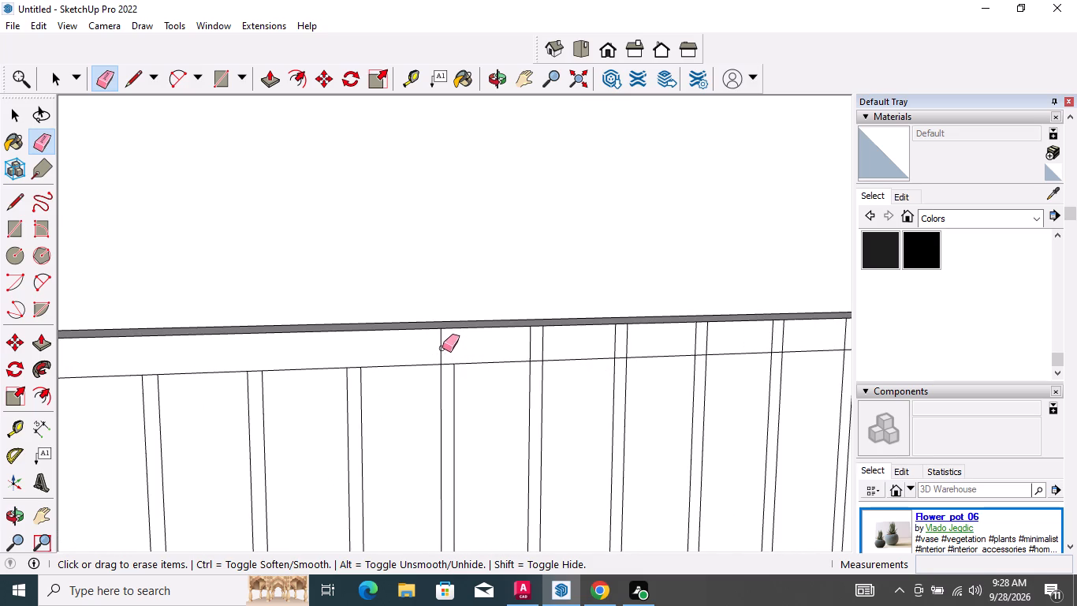
left_click(442, 348)
left_click_drag(550, 350, 501, 331)
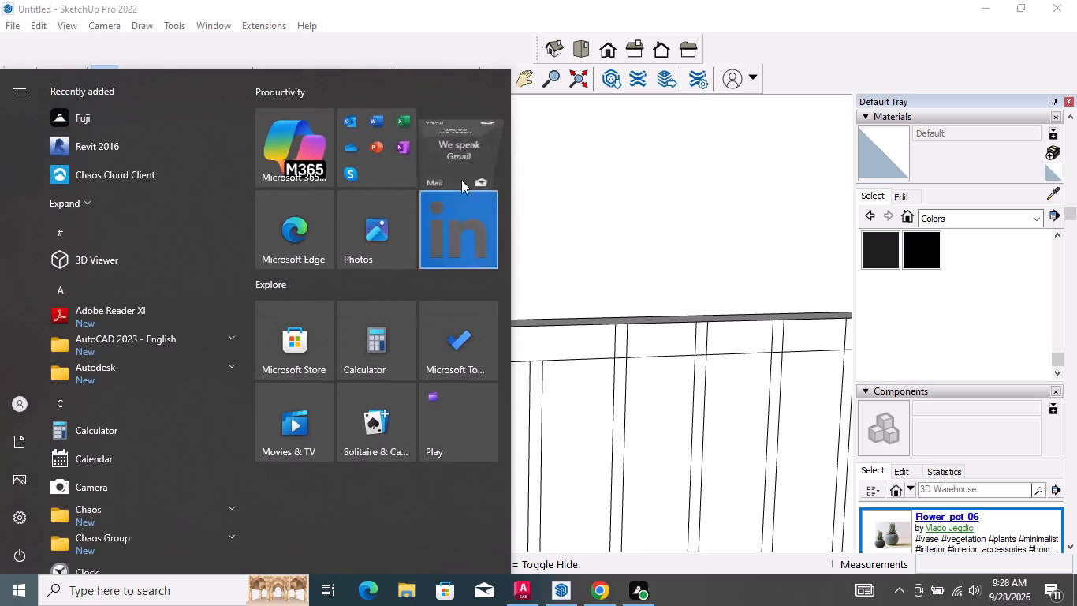
left_click(581, 240)
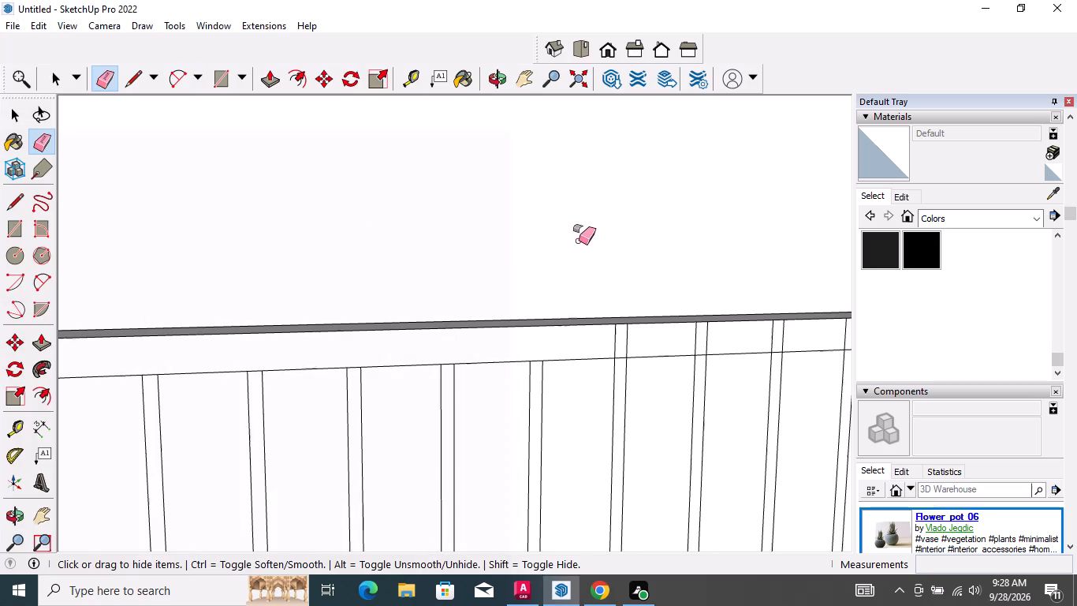
Erase four more pairs of strip line segments crossing the bottom frame border, continuing right from the cleared section.
scroll(342, 229, "down", 8)
scroll(494, 282, "up", 7)
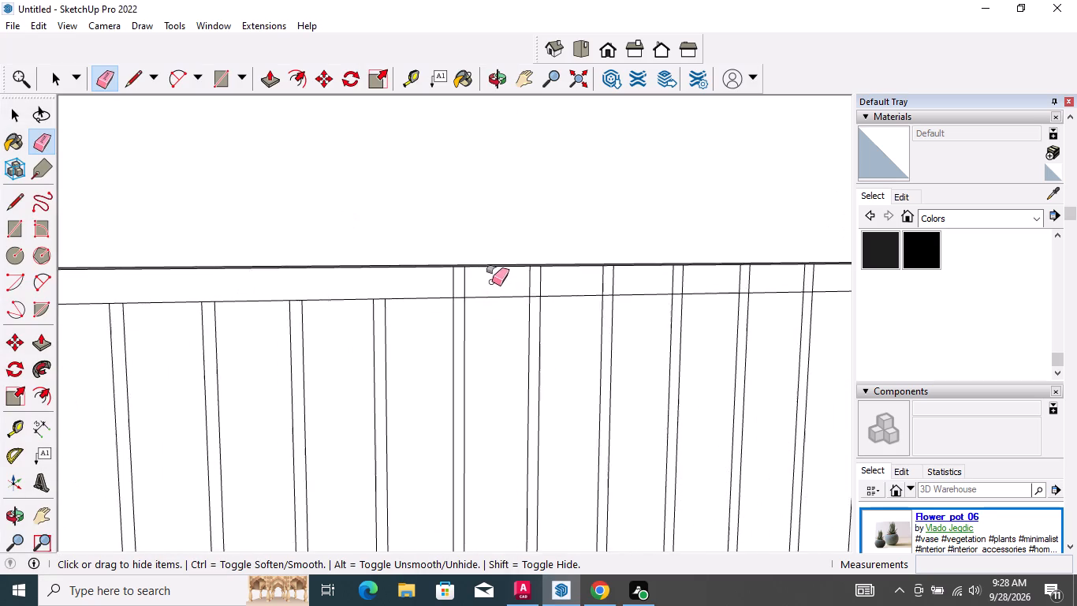
scroll(492, 282, "up", 4)
key("Escape")
key("space")
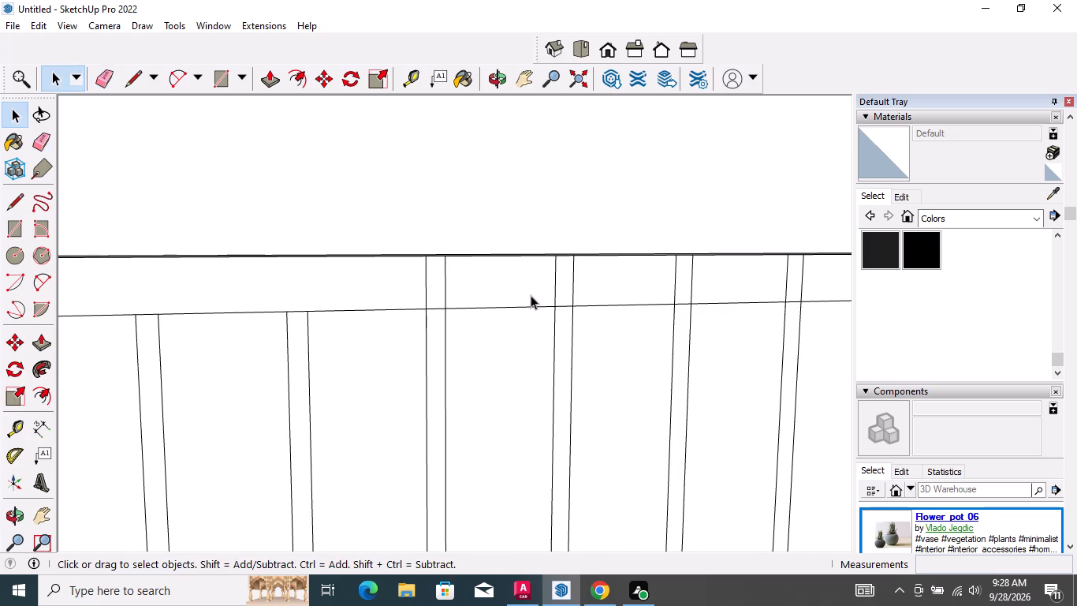
key("e")
left_click_drag(459, 285, 401, 283)
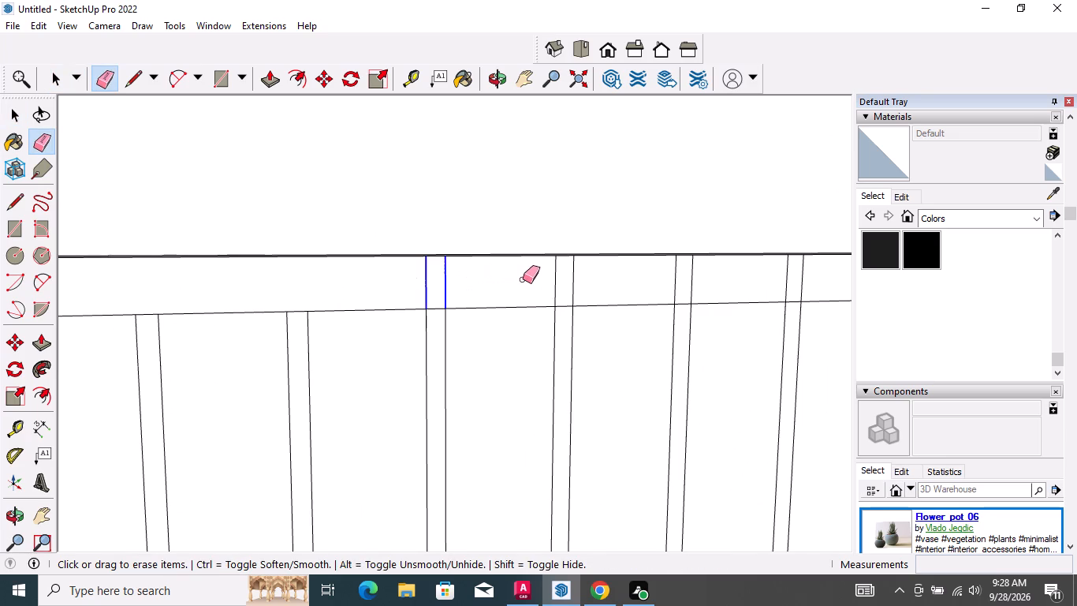
left_click_drag(589, 280, 538, 279)
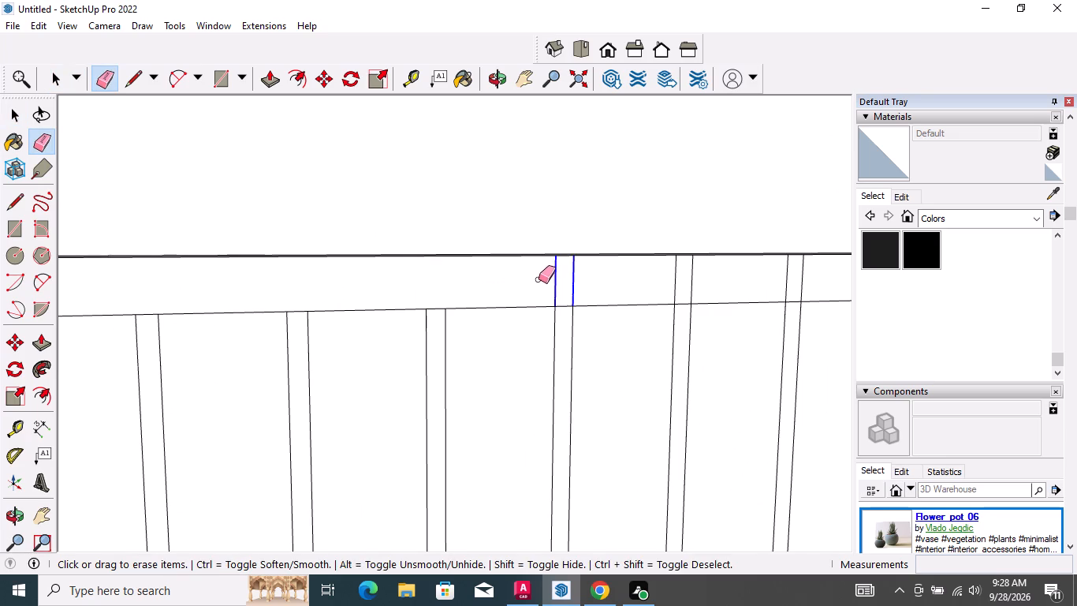
left_click_drag(538, 279, 527, 279)
scroll(361, 275, "down", 4)
scroll(612, 271, "up", 3)
left_click_drag(602, 279, 525, 278)
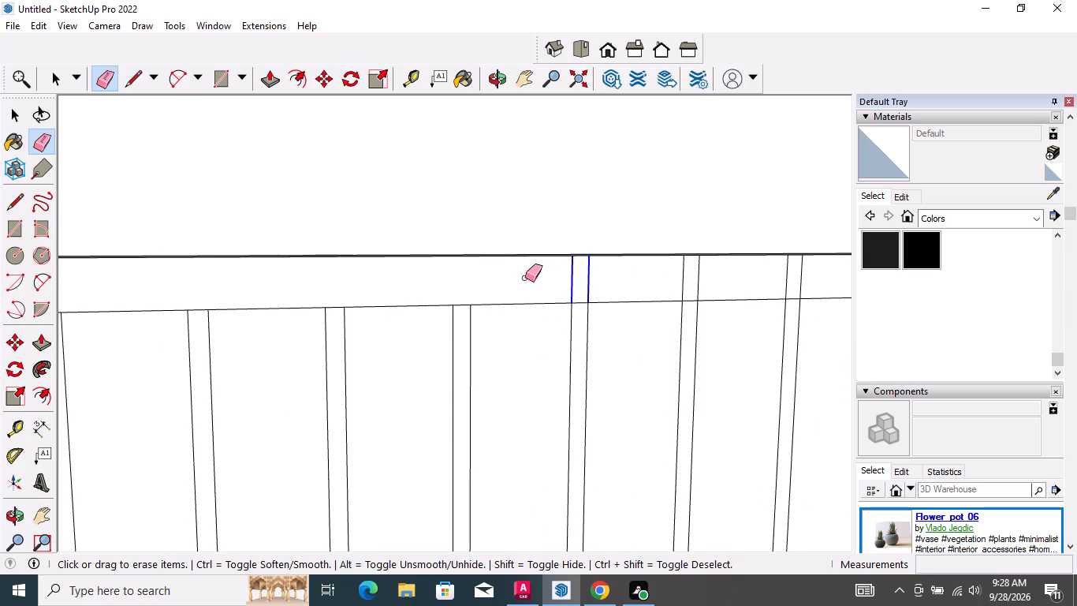
left_click_drag(525, 278, 521, 279)
left_click_drag(744, 274, 655, 275)
Erase the next four pairs of strip line segments crossing the bottom frame border, up to the start of its rounded right corner.
scroll(416, 296, "down", 4)
scroll(278, 294, "down", 4)
scroll(652, 280, "up", 10)
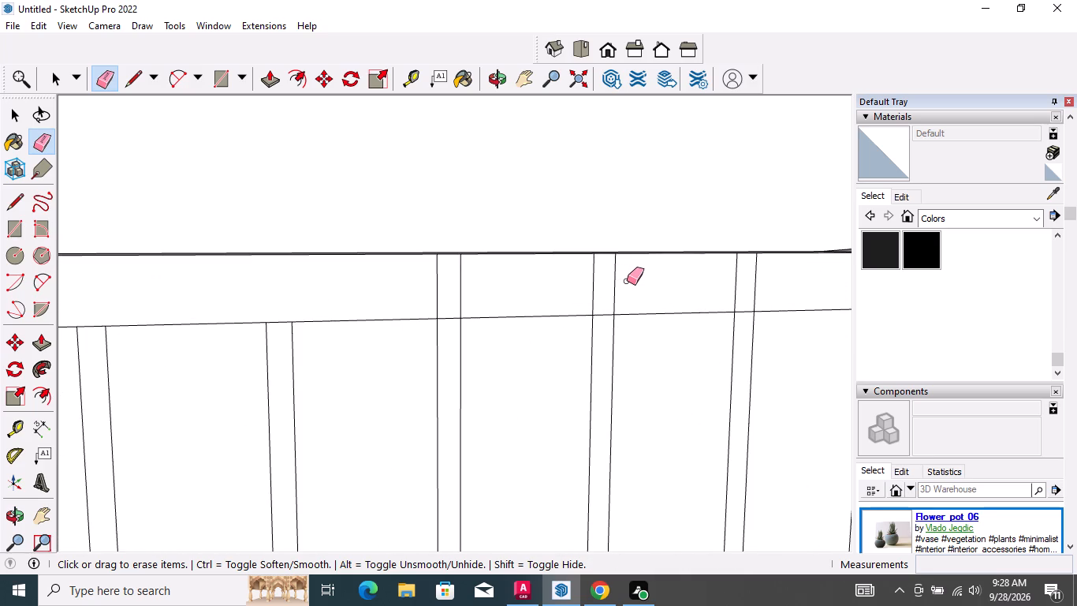
left_click_drag(627, 281, 544, 284)
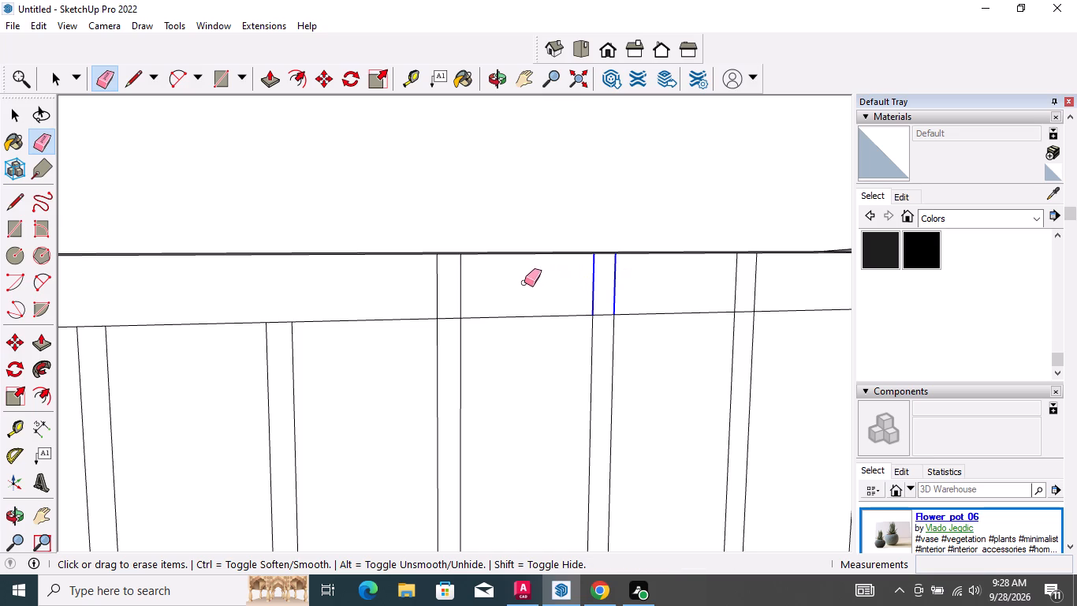
left_click_drag(488, 282, 360, 278)
scroll(251, 257, "down", 4)
scroll(199, 296, "down", 3)
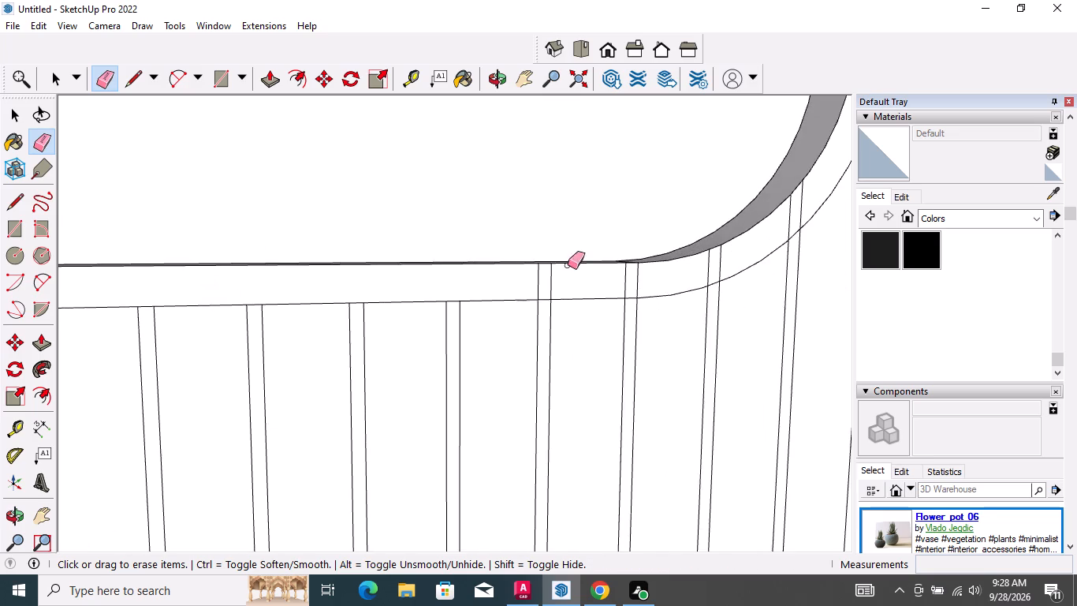
scroll(568, 267, "up", 7)
left_click_drag(515, 277, 399, 277)
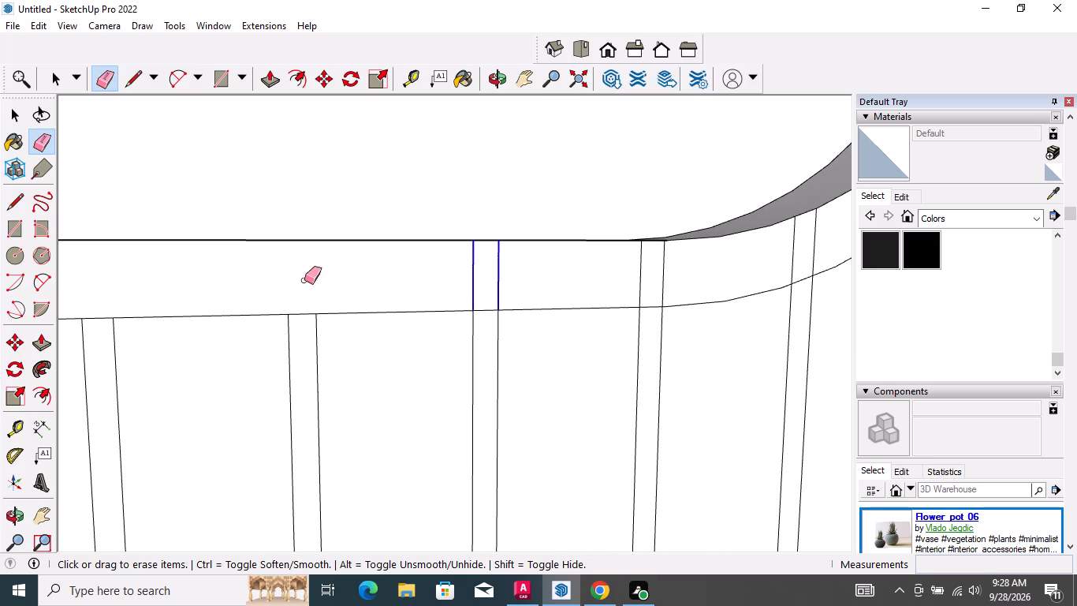
scroll(266, 286, "down", 5)
scroll(576, 267, "up", 4)
left_click_drag(516, 286, 432, 290)
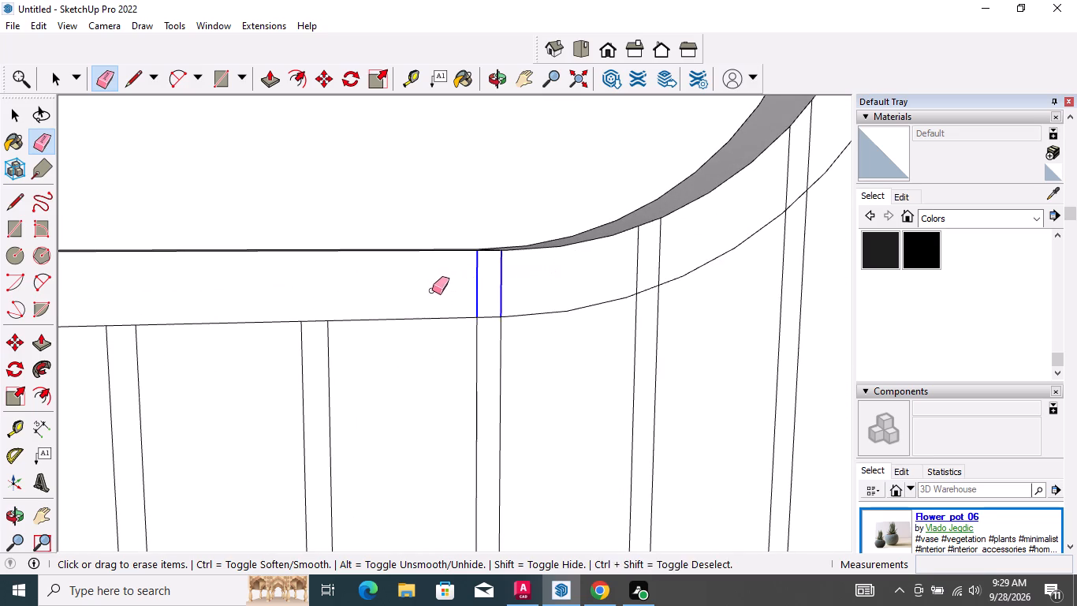
left_click_drag(432, 290, 430, 290)
Erase the last two pairs of strip line segments crossing the frame border's rounded bottom-right corner, keeping the border's curved edges.
scroll(384, 317, "down", 4)
left_click_drag(591, 264, 506, 279)
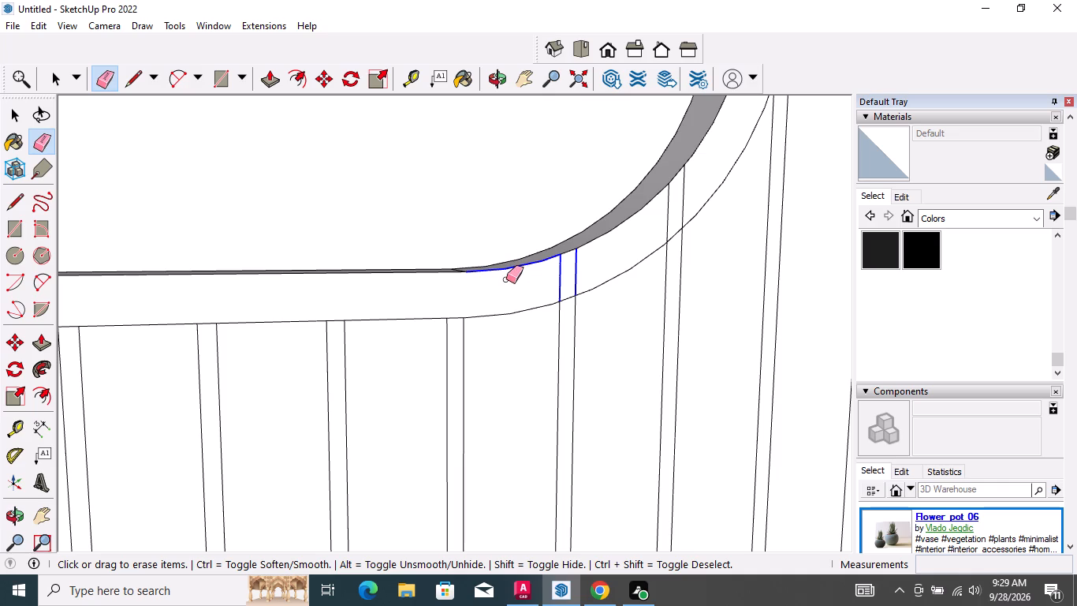
left_click_drag(506, 279, 572, 279)
key("Escape")
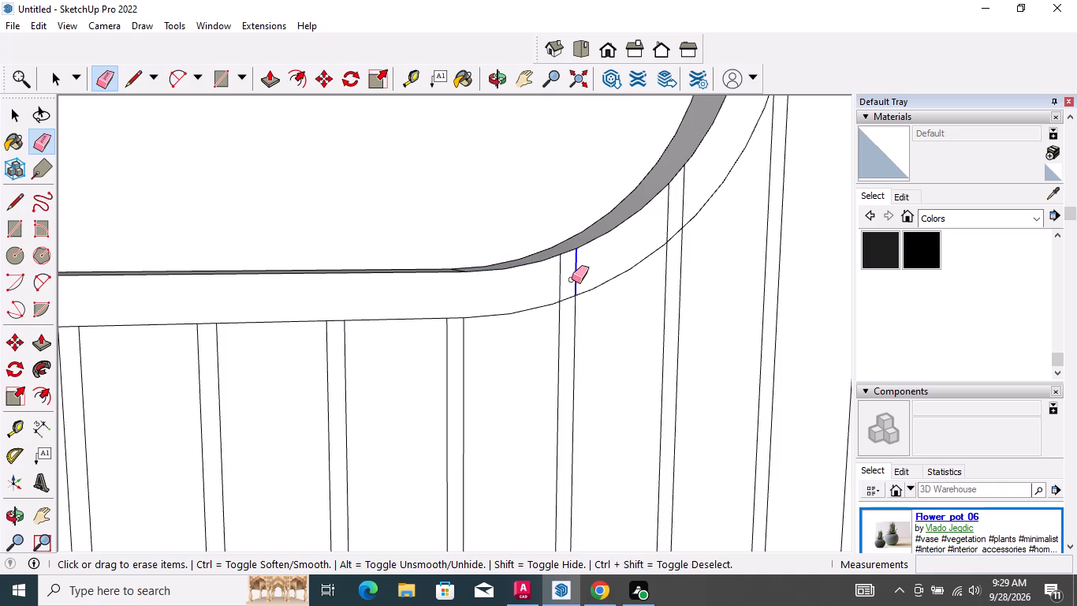
left_click_drag(572, 279, 531, 289)
scroll(459, 323, "down", 4)
scroll(655, 210, "up", 3)
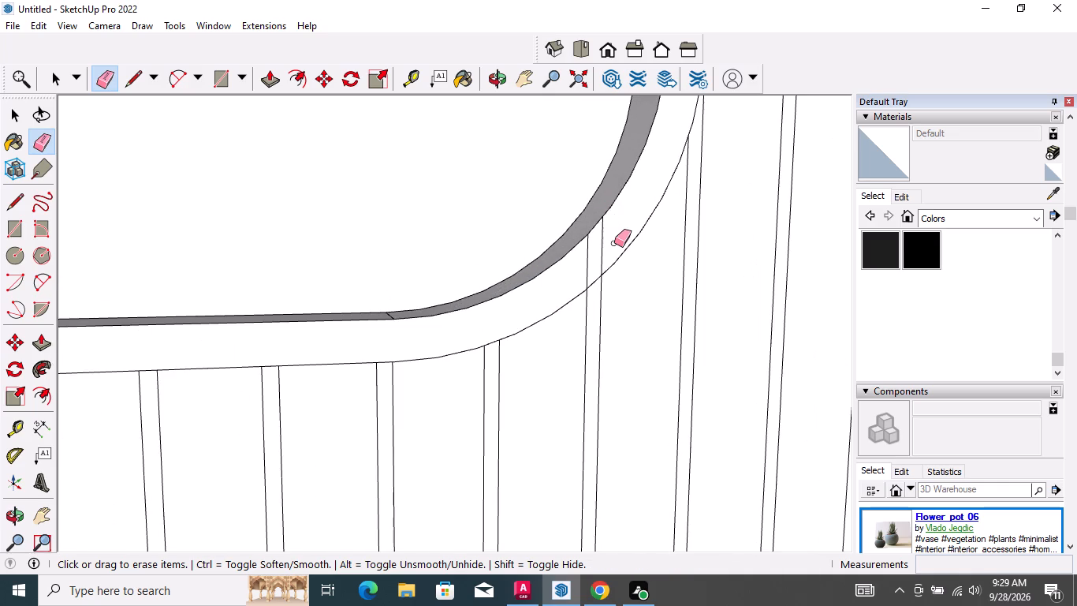
left_click_drag(613, 243, 561, 278)
scroll(553, 338, "down", 11)
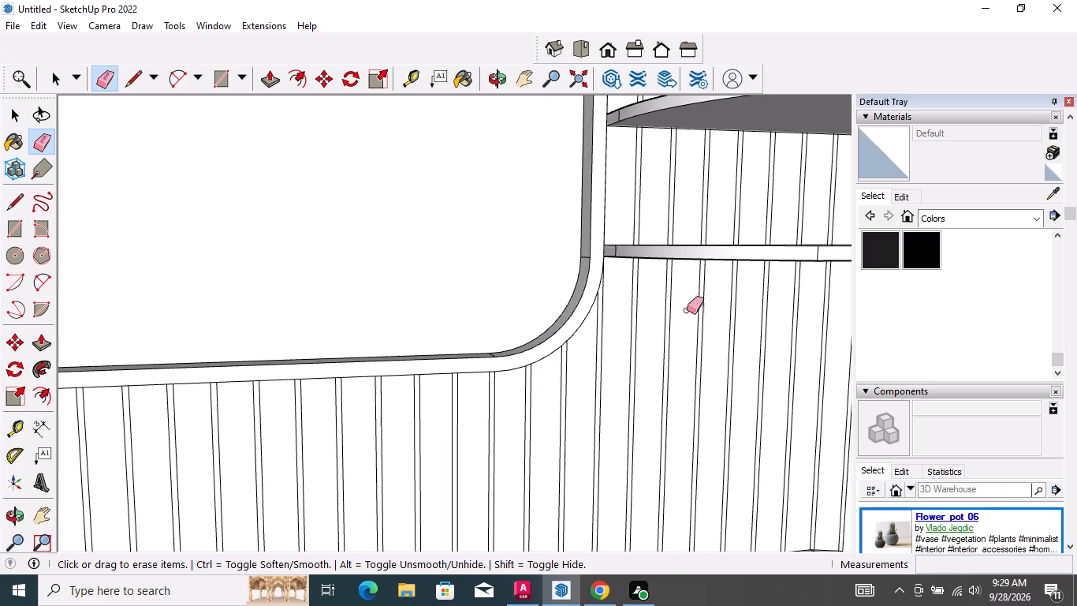
scroll(675, 300, "down", 15)
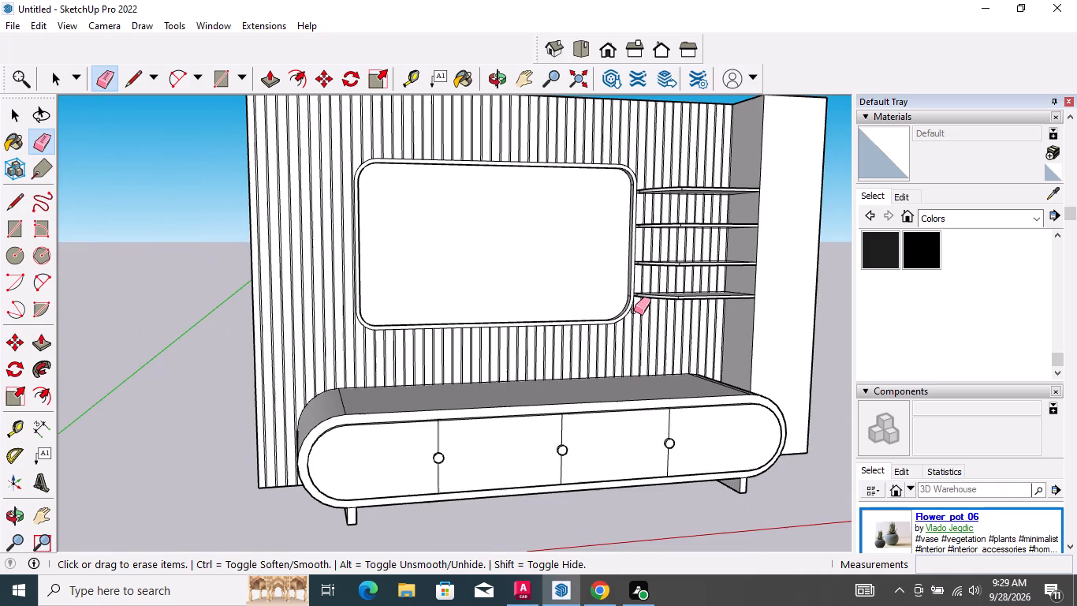
key("space")
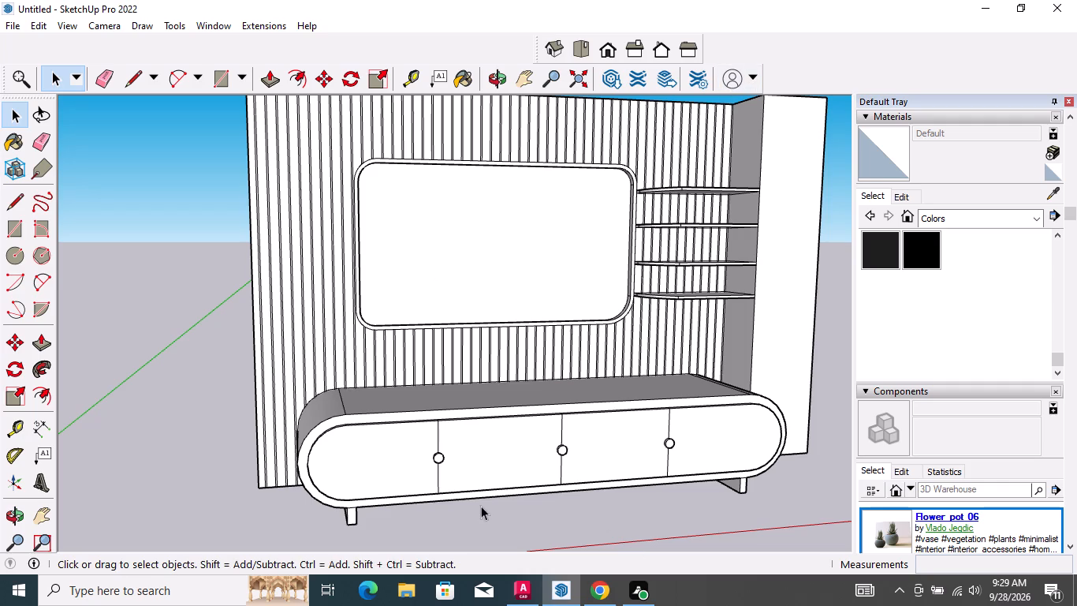
Examine the whole TV wall unit from the front and side, checking the cleared frame border and the strips around the shelves.
scroll(416, 333, "down", 5)
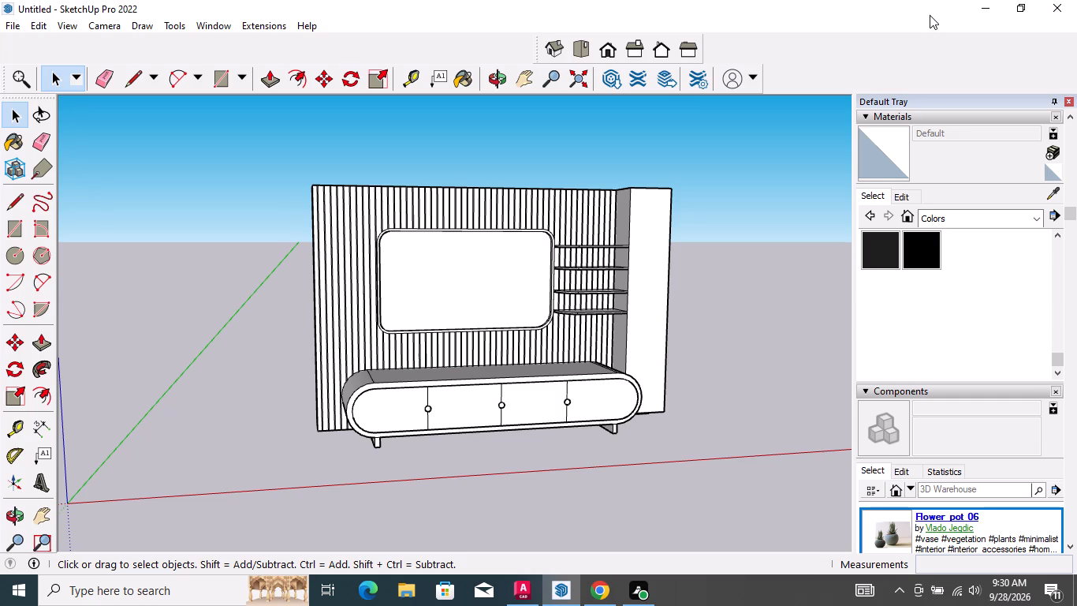
scroll(926, 9, "down", 4)
scroll(712, 167, "down", 1)
scroll(568, 252, "down", 2)
scroll(542, 275, "up", 5)
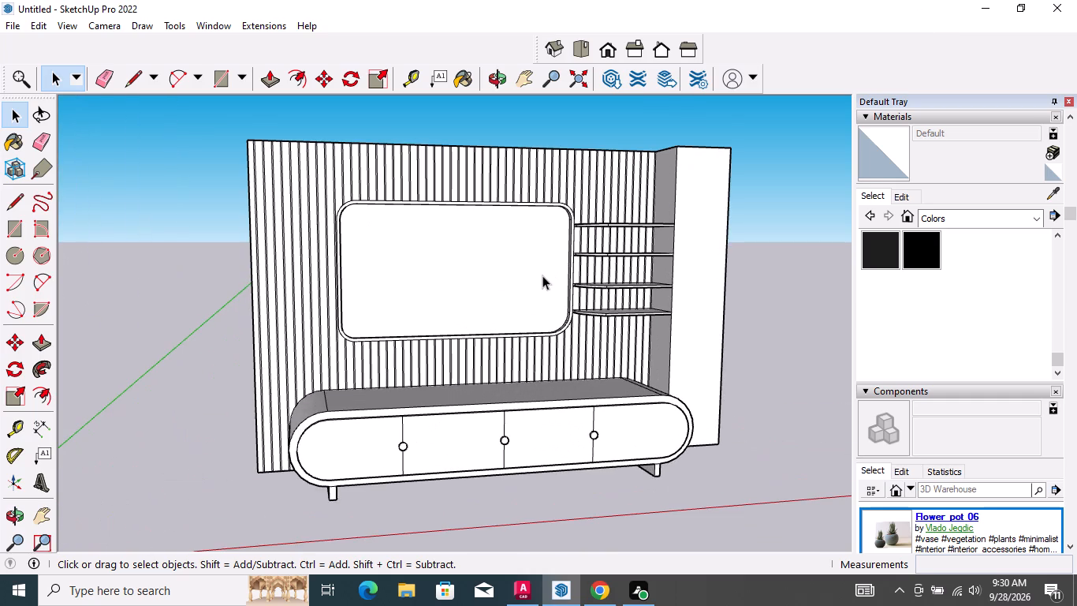
key("space")
middle_click_drag(675, 297, 556, 284)
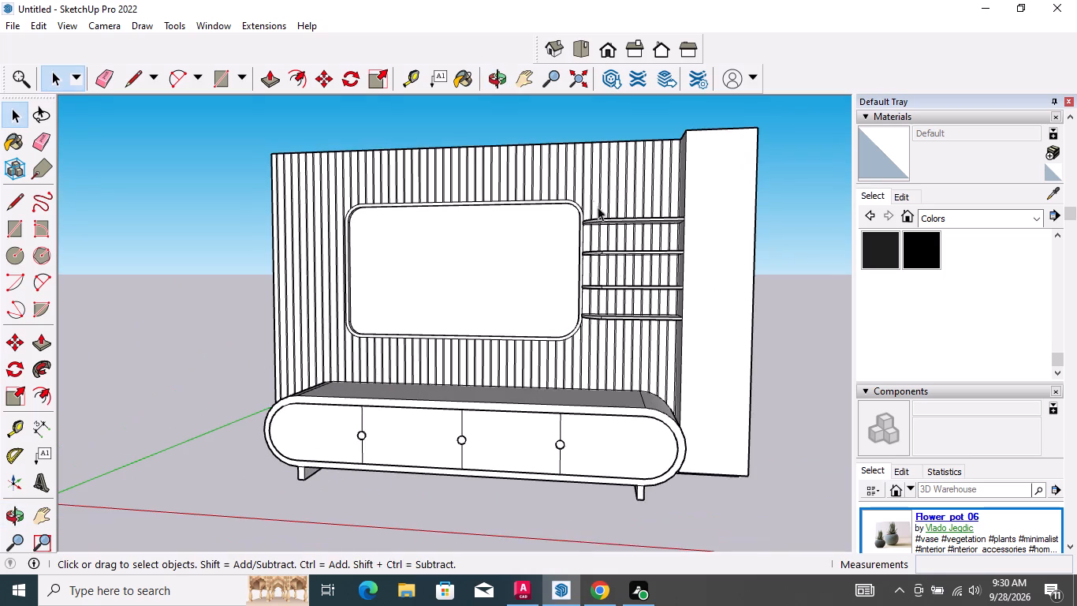
scroll(590, 192, "up", 6)
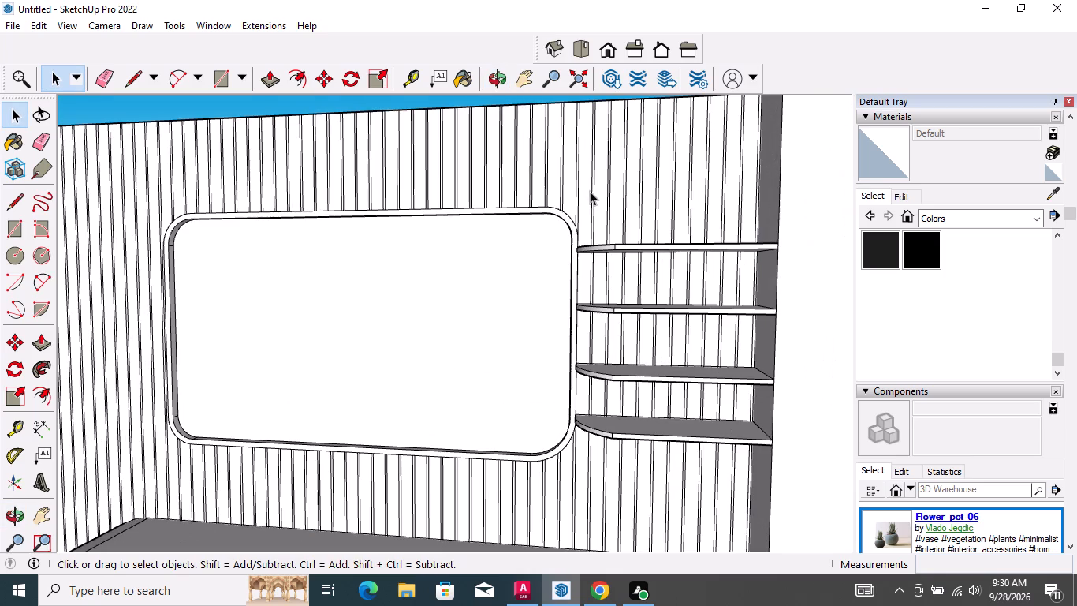
scroll(590, 189, "down", 8)
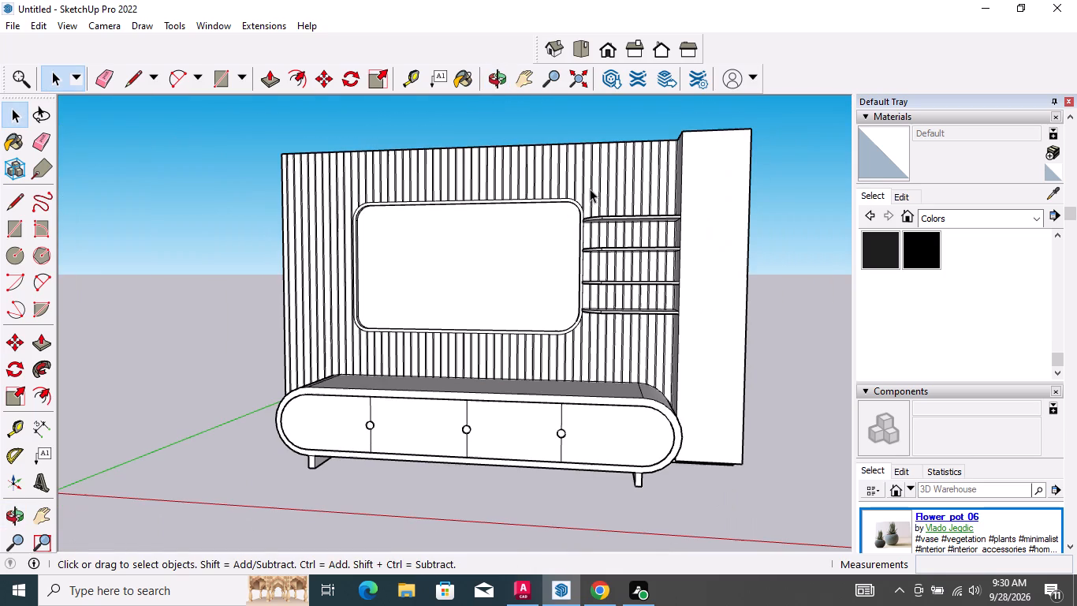
scroll(590, 189, "up", 1)
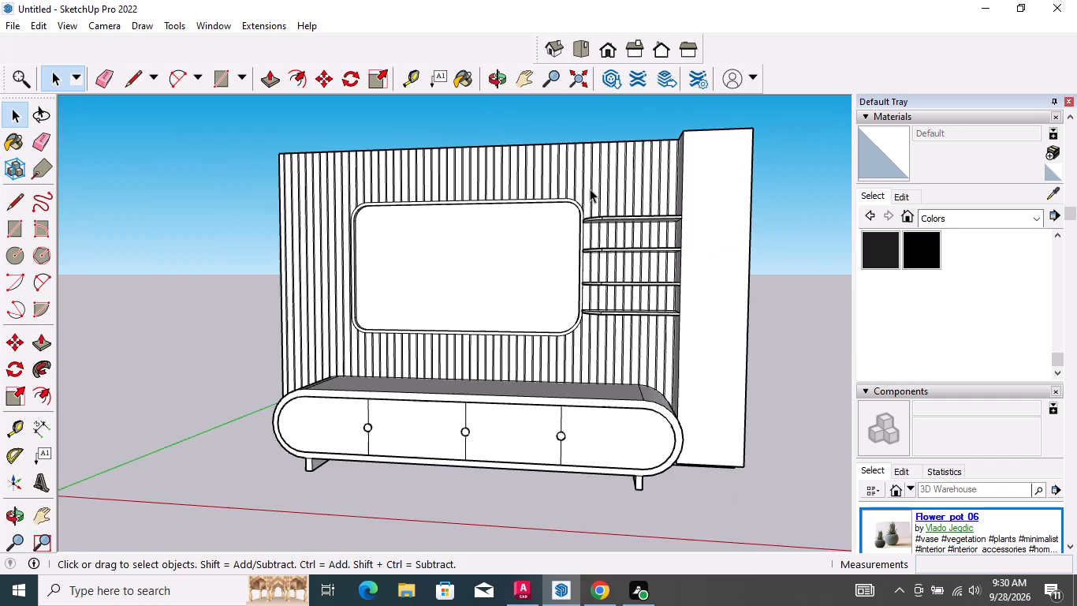
Erase most of the vertical strip lines on the wall above the top shelf, from the screen frame towards the tall side panel.
scroll(590, 189, "up", 6)
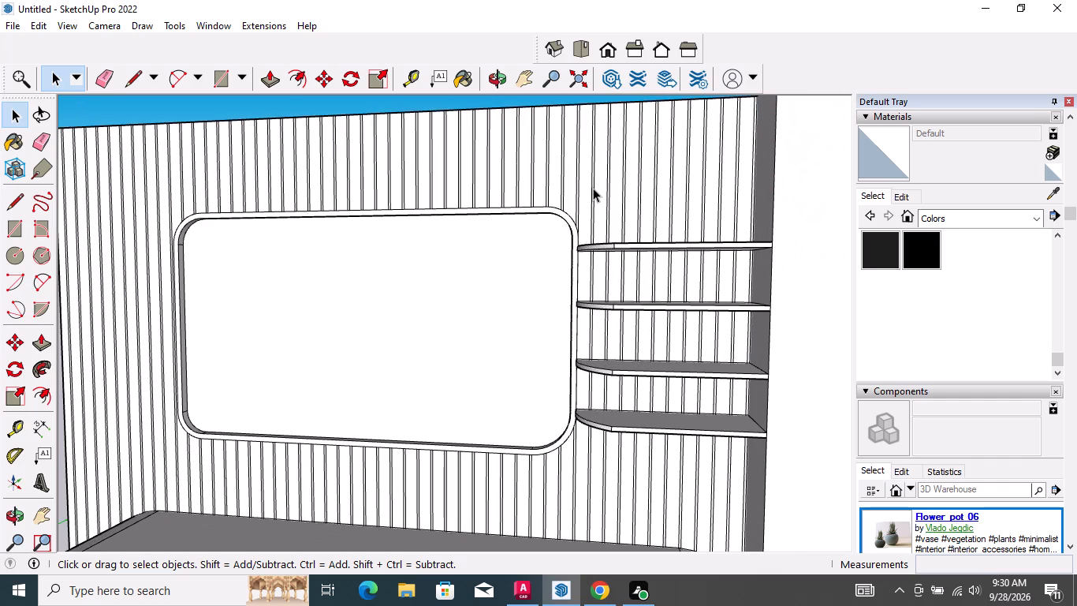
key("e")
scroll(611, 185, "up", 2)
left_click_drag(617, 179, 617, 178)
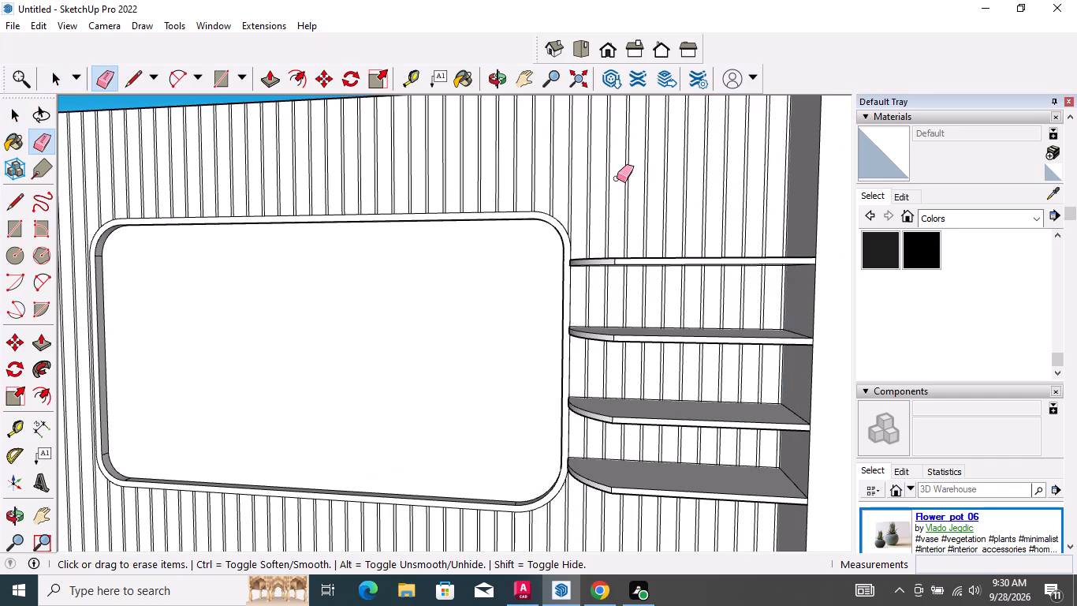
left_click_drag(617, 178, 586, 174)
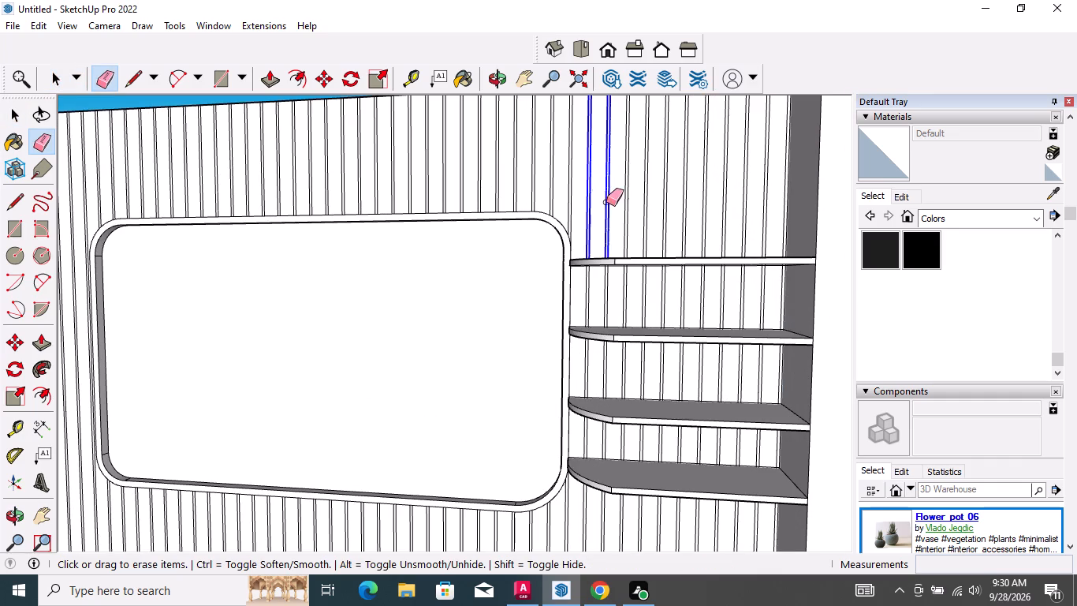
scroll(609, 252, "down", 3)
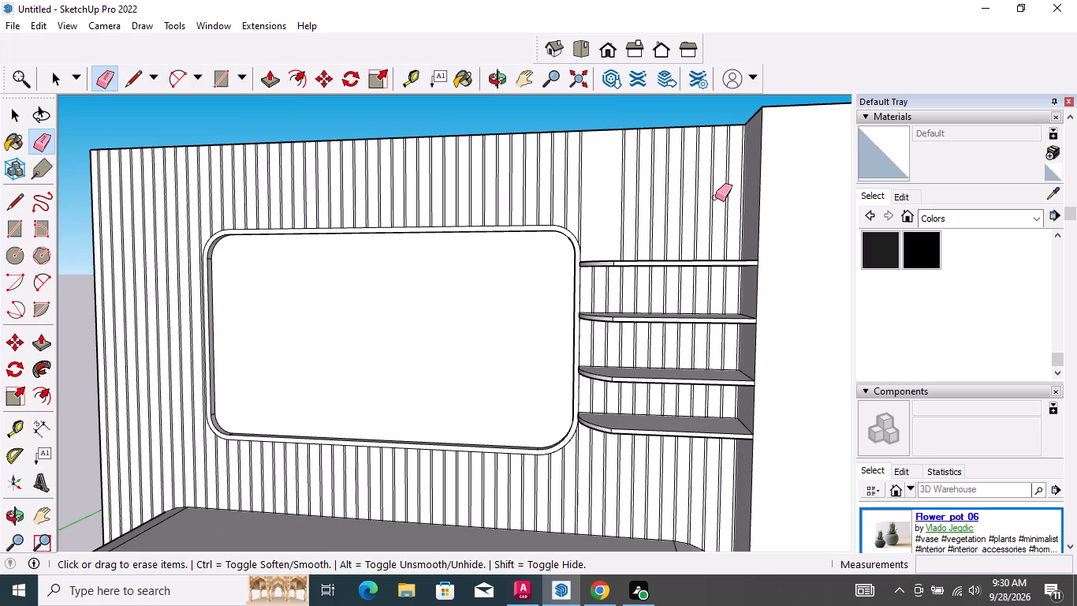
left_click_drag(715, 197, 611, 201)
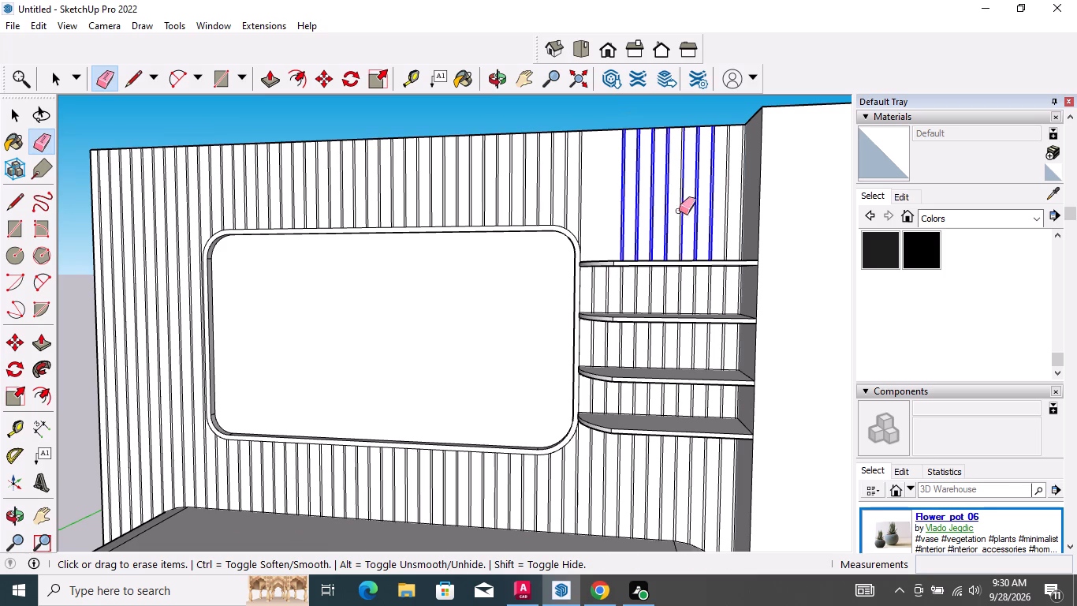
Erase the leftover strip lines above the top shelf, including those right beside the tall side panel.
scroll(732, 202, "up", 8)
left_click_drag(733, 199, 621, 193)
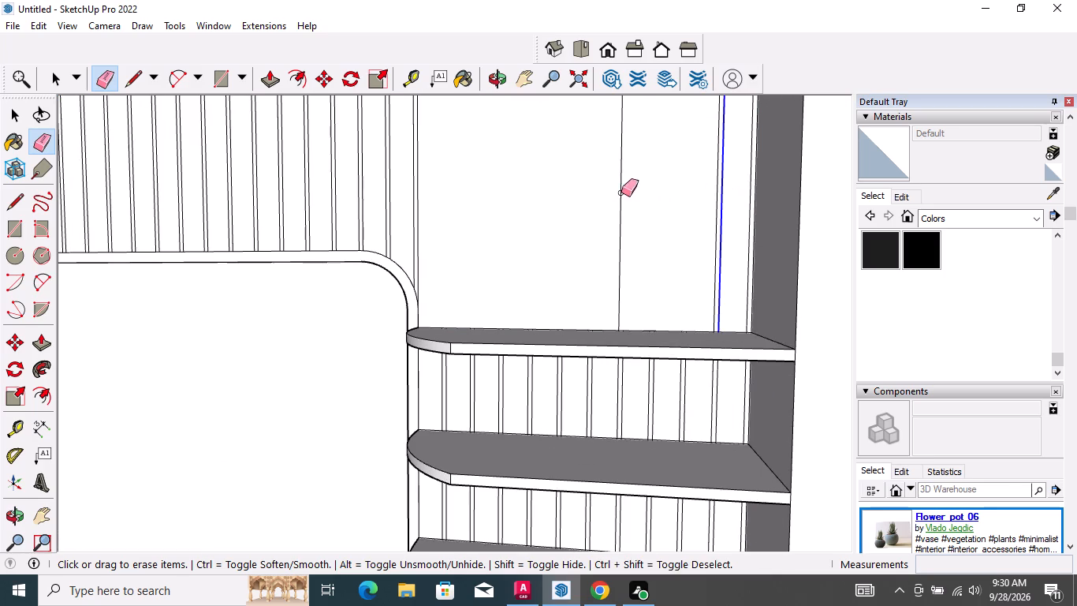
left_click_drag(621, 193, 603, 193)
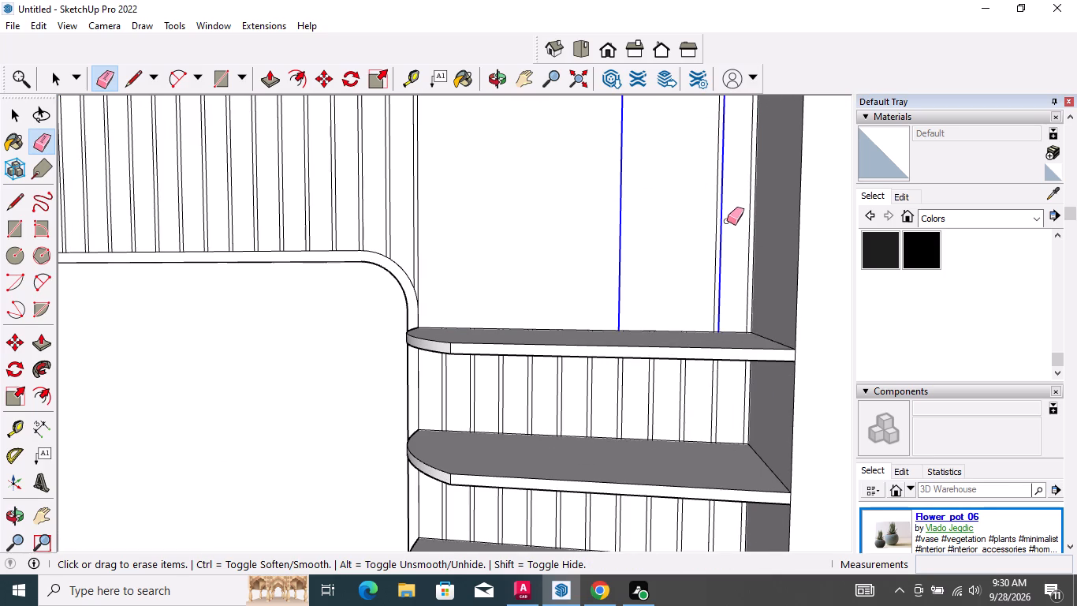
scroll(727, 219, "up", 4)
left_click_drag(731, 246, 669, 238)
left_click(761, 255)
scroll(705, 215, "down", 3)
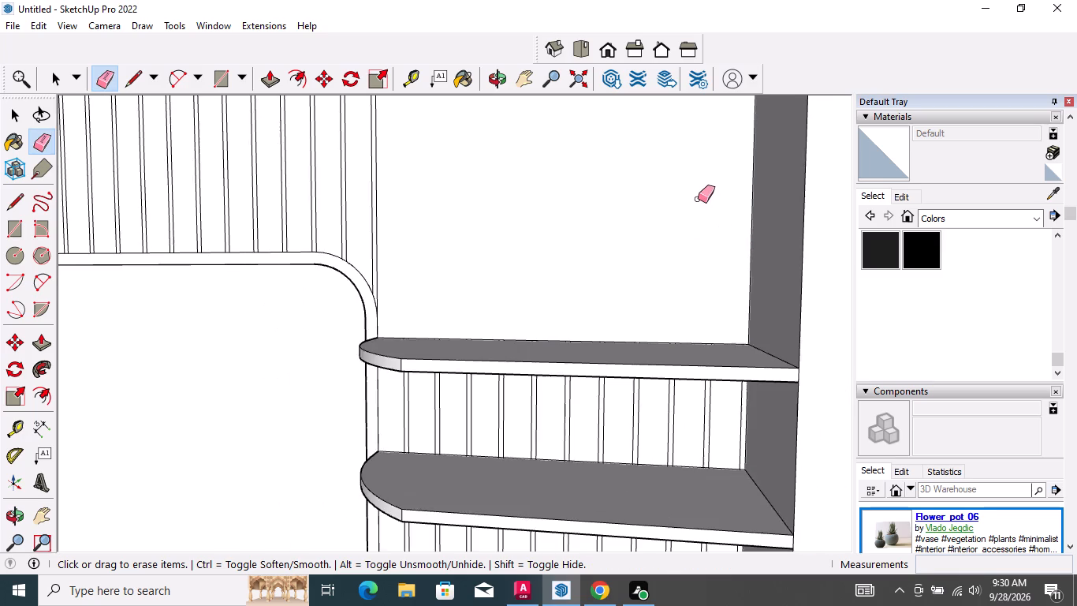
Erase all the vertical strip lines on the back wall between the top shelf and the second shelf.
scroll(697, 198, "down", 2)
middle_click_drag(594, 382, 613, 293)
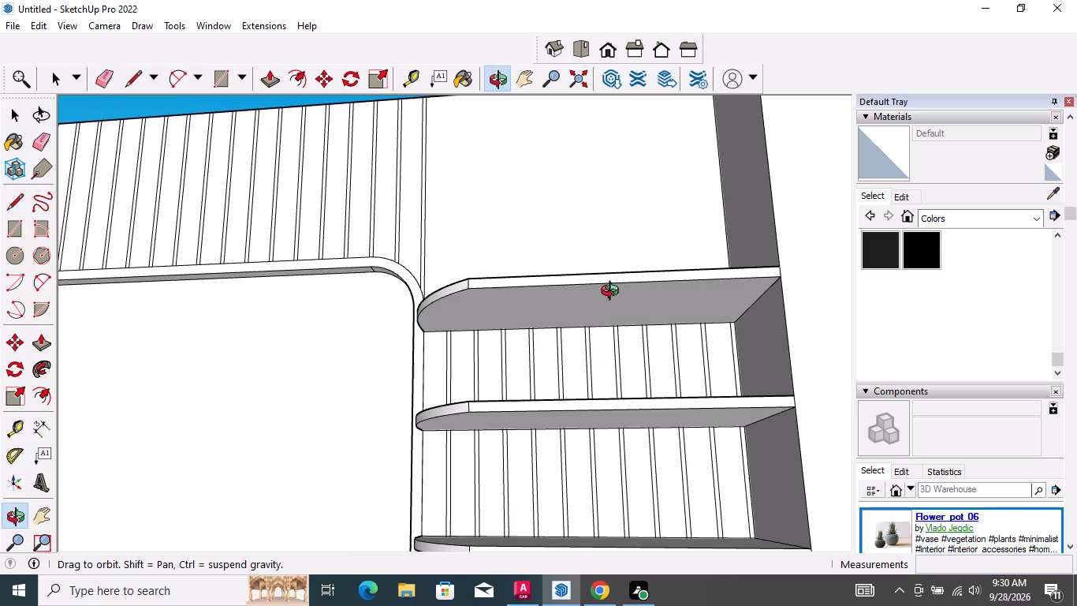
middle_click_drag(613, 293, 592, 343)
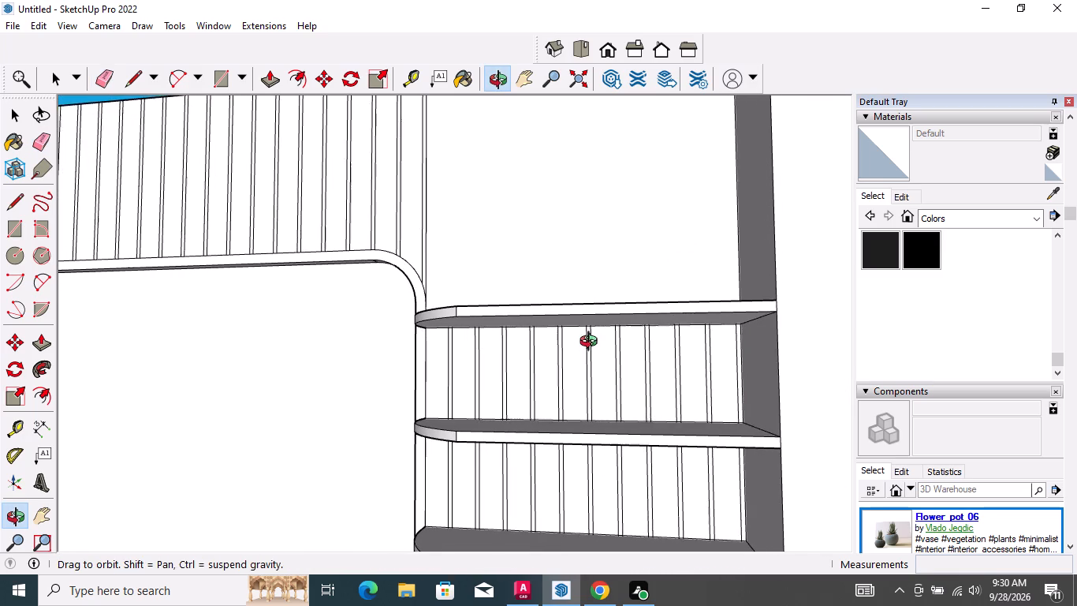
middle_click_drag(592, 343, 594, 343)
left_click_drag(686, 379, 444, 376)
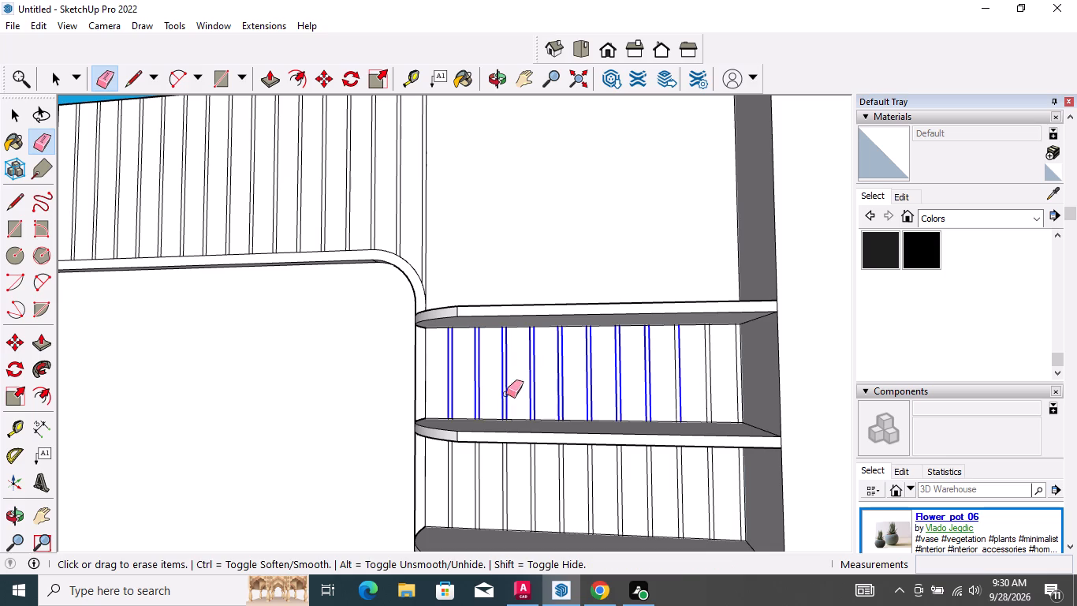
scroll(743, 376, "up", 6)
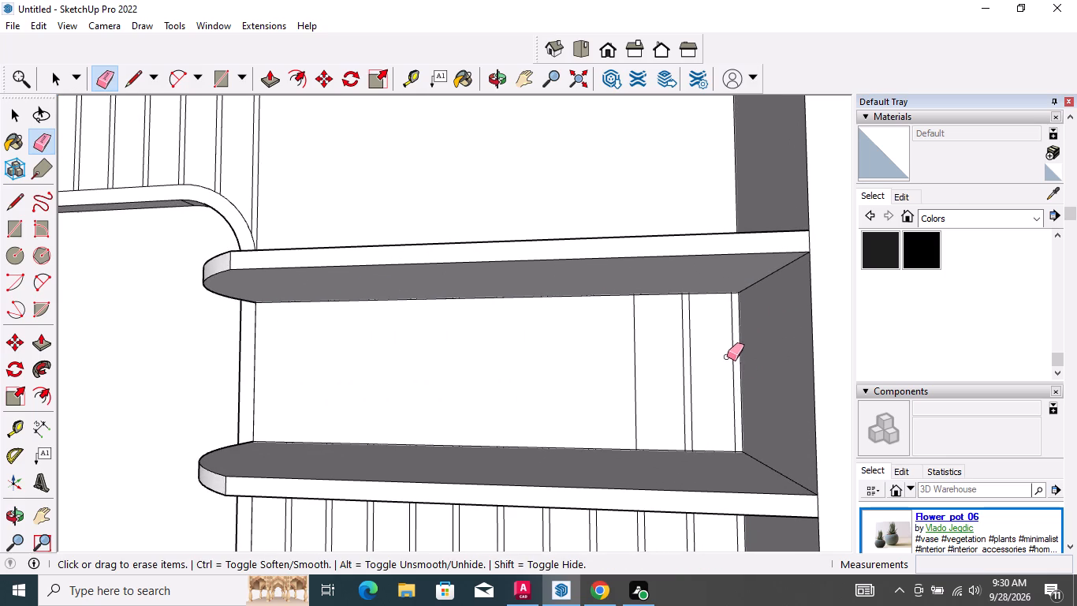
left_click(732, 351)
left_click_drag(715, 358, 594, 357)
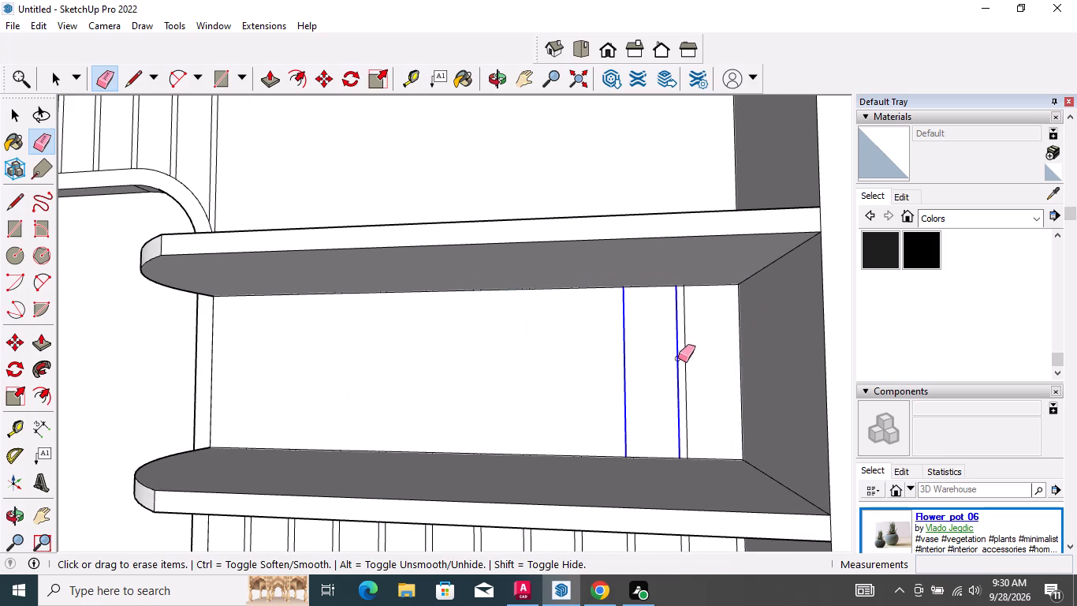
left_click_drag(702, 353, 654, 345)
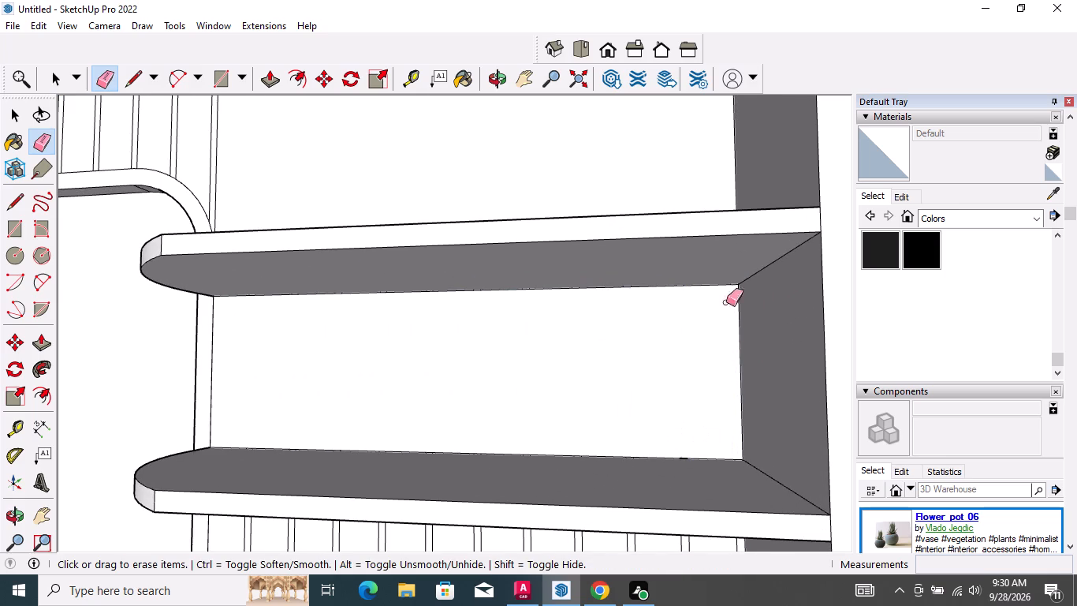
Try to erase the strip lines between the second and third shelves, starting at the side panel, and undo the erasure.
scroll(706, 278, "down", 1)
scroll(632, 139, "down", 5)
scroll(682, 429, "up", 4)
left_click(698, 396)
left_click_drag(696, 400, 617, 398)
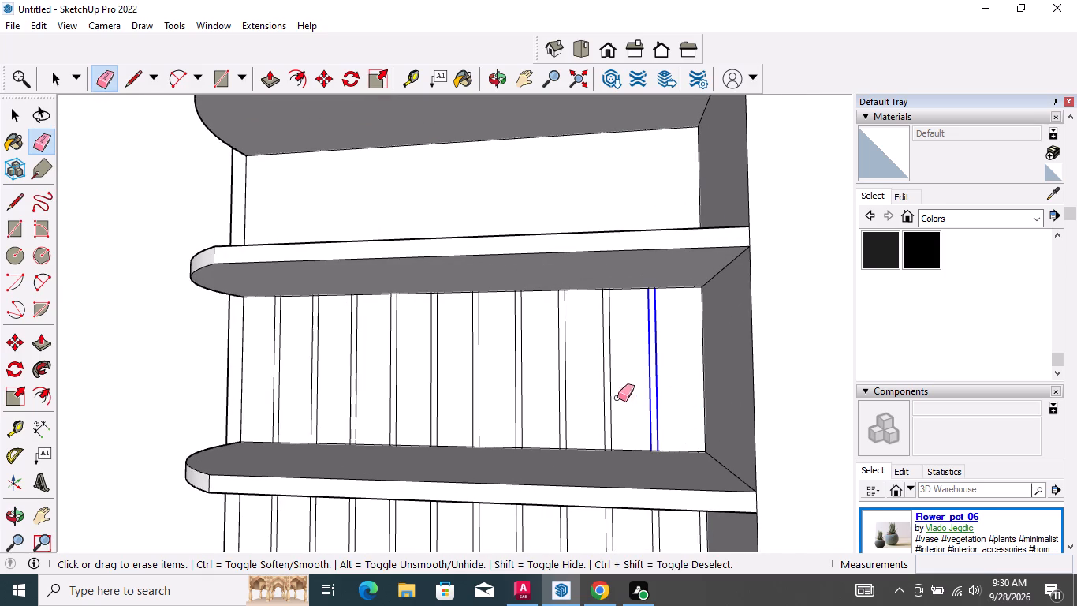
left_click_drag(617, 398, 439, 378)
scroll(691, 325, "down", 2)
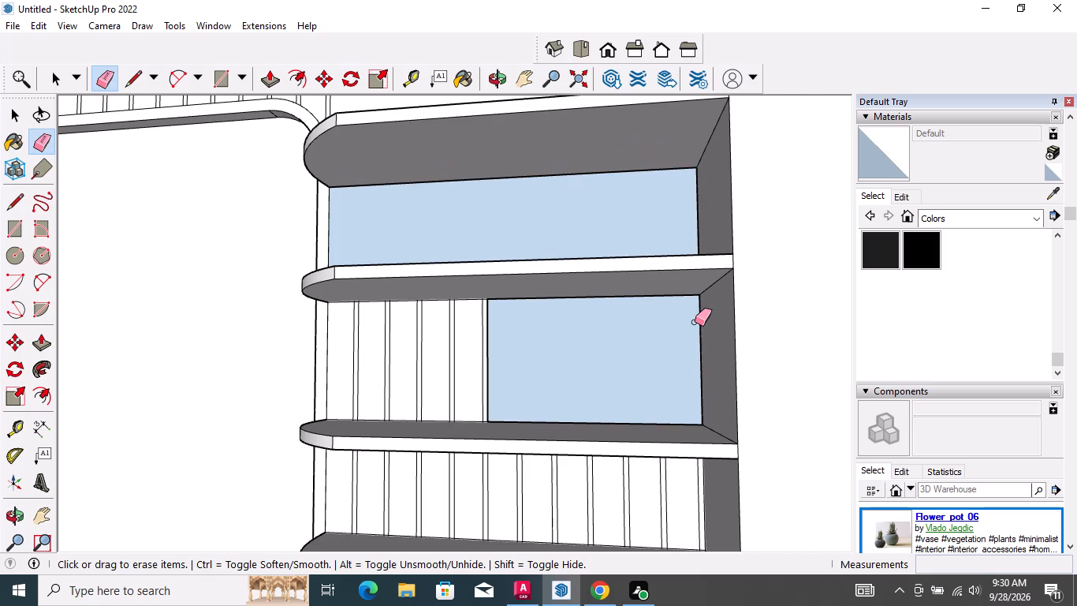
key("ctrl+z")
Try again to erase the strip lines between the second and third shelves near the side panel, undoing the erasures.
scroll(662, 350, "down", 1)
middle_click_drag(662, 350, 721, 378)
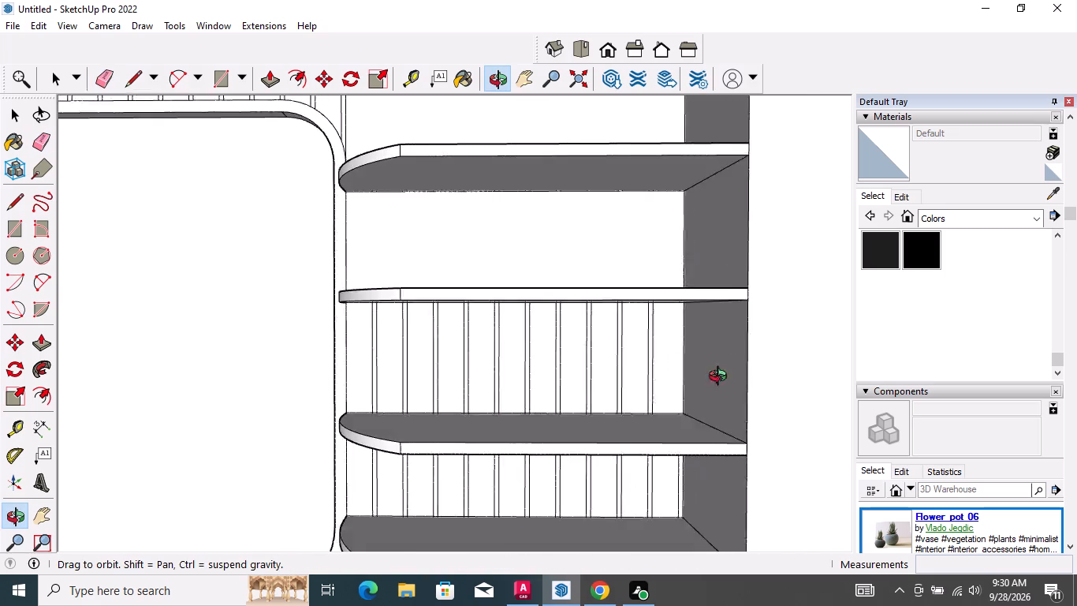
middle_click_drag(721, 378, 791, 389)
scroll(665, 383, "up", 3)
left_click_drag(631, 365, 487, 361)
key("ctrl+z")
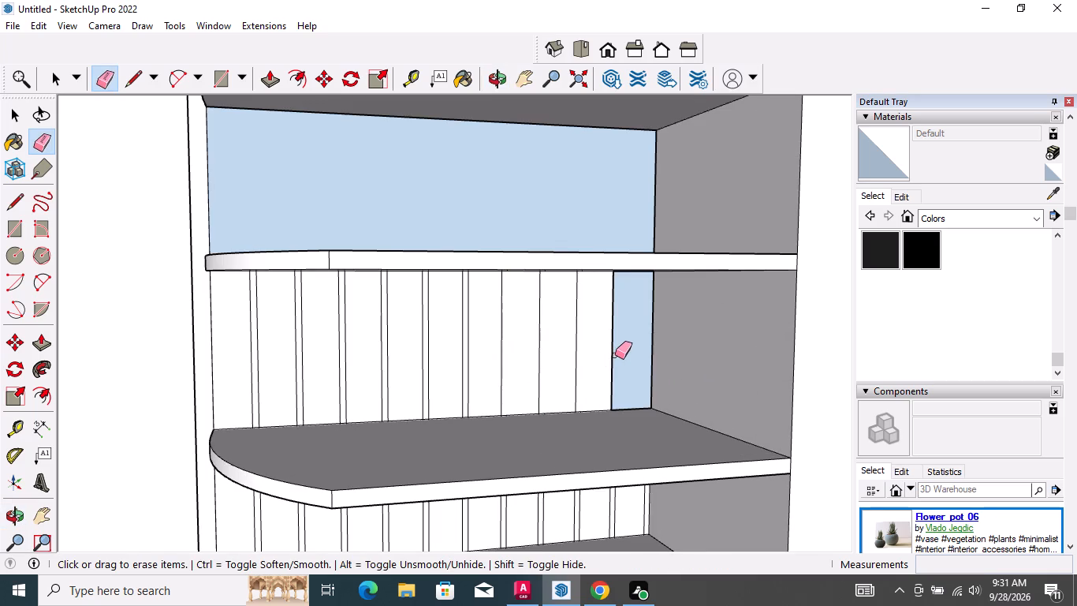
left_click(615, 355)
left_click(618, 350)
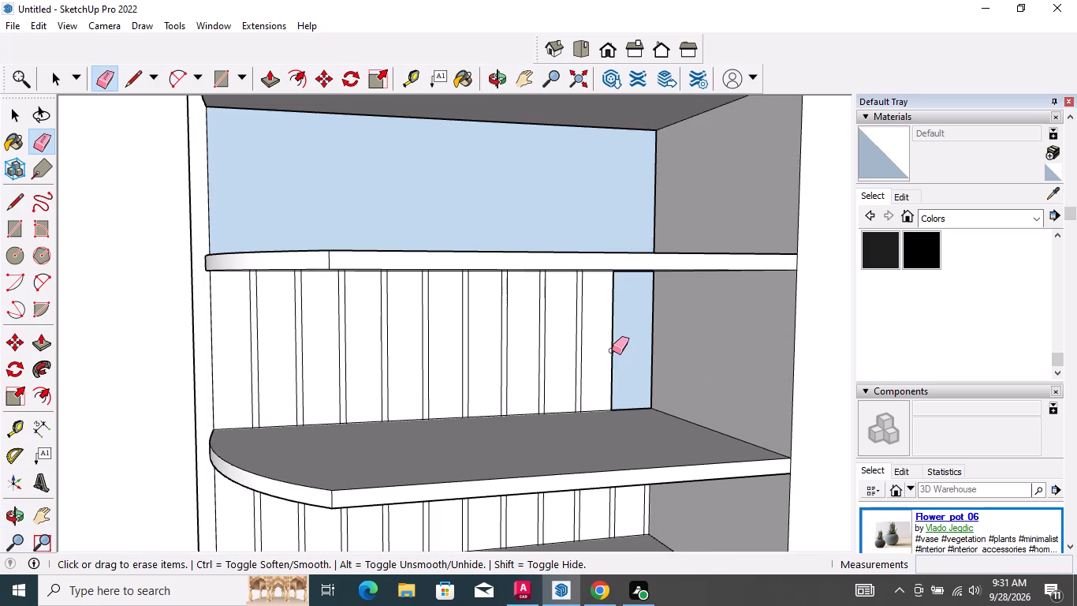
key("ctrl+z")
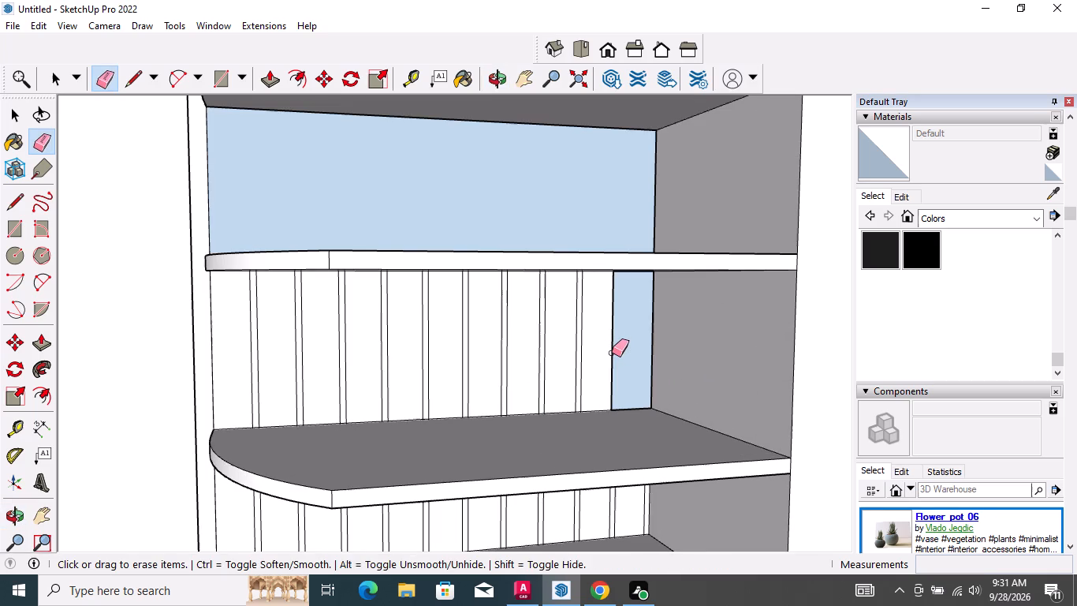
Erase all the vertical strip lines between the second and third shelves, working from the side panel towards the screen frame.
left_click(612, 353)
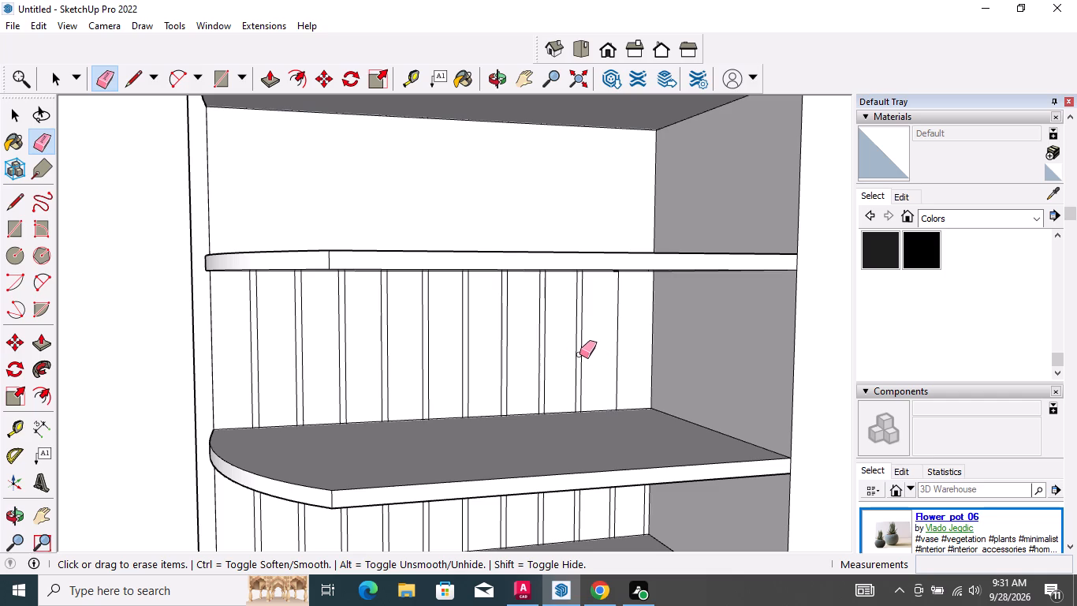
left_click_drag(621, 352, 603, 352)
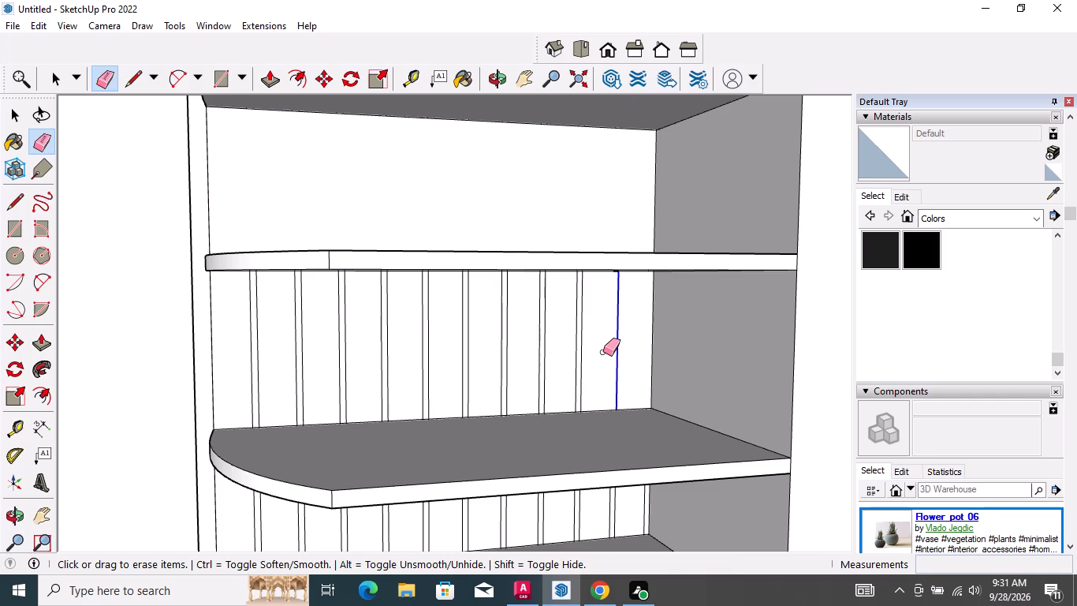
left_click_drag(602, 353, 512, 350)
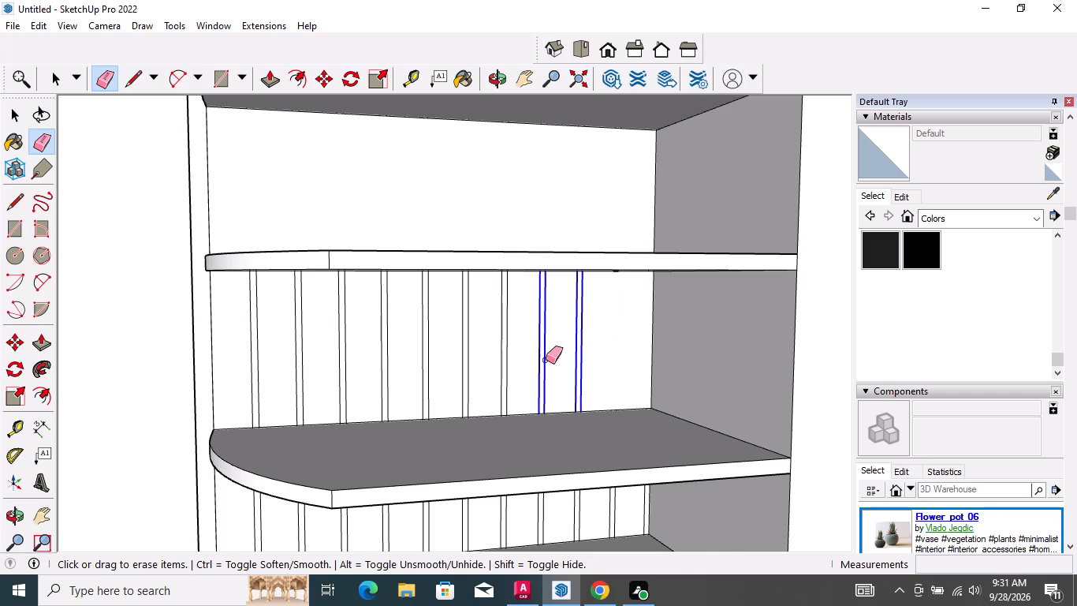
left_click_drag(546, 360, 411, 359)
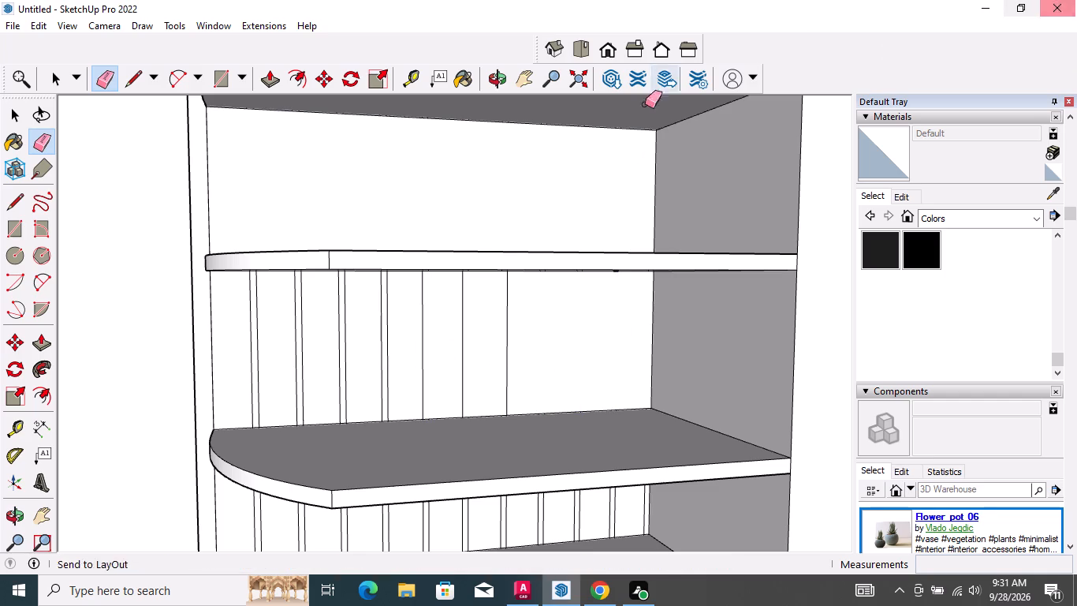
left_click_drag(536, 357, 344, 346)
left_click_drag(539, 381, 464, 357)
left_click_drag(448, 356, 248, 351)
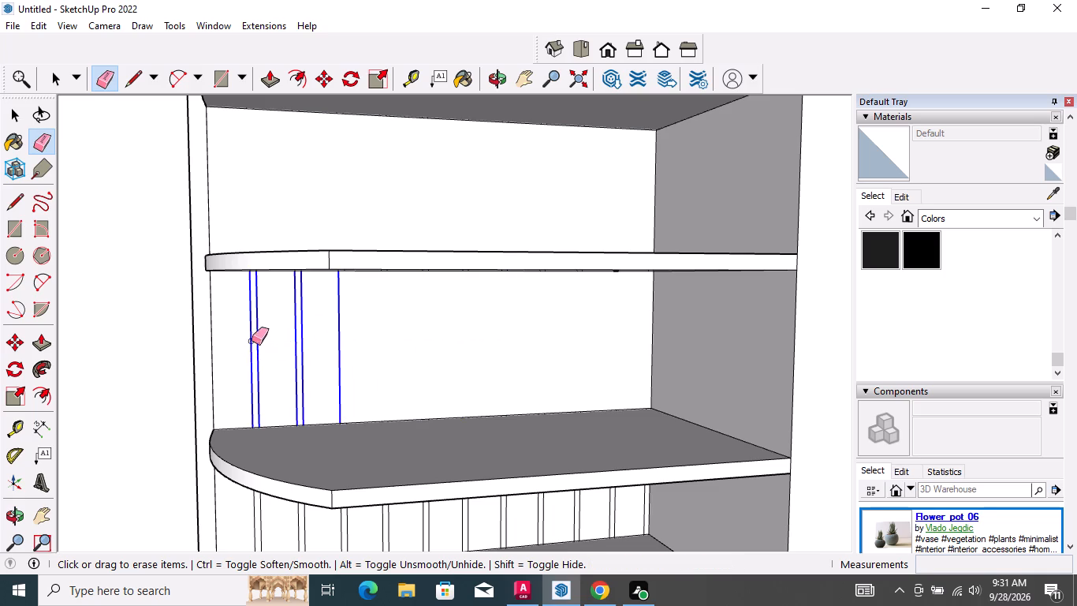
Erase all the vertical strip lines between the third shelf and the lowest shelf, keeping the shelf and side panel edges.
scroll(356, 318, "down", 7)
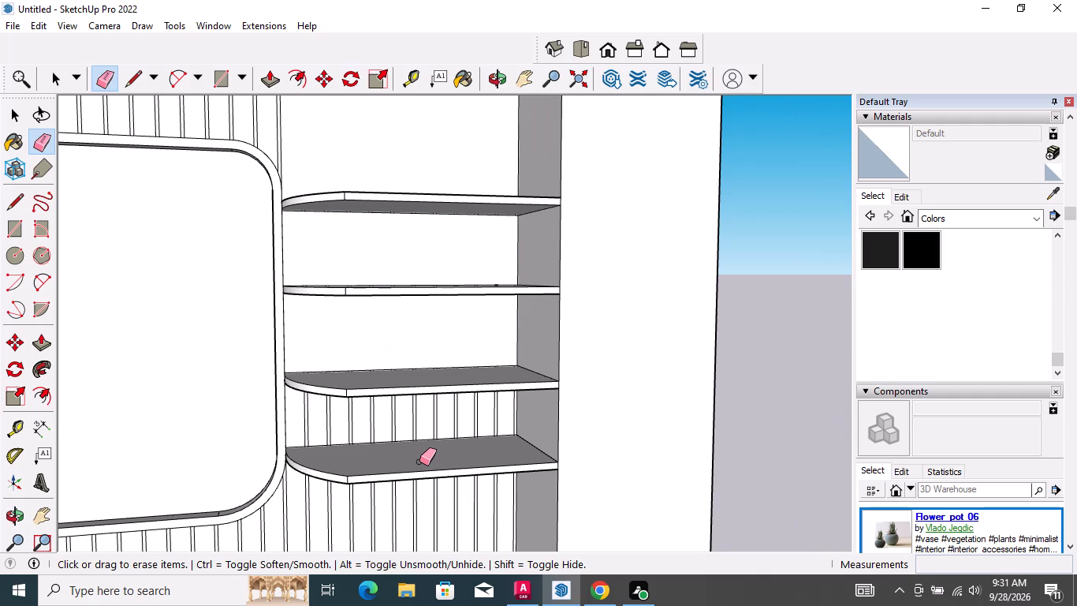
scroll(362, 379, "down", 4)
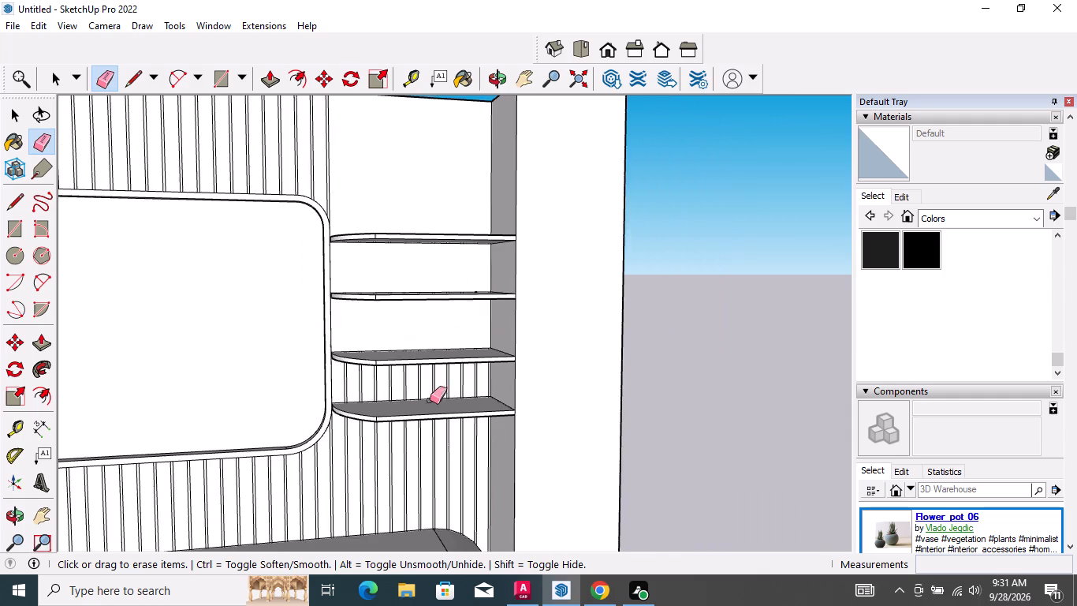
scroll(428, 405, "down", 1)
scroll(428, 409, "up", 9)
middle_click_drag(408, 412, 430, 363)
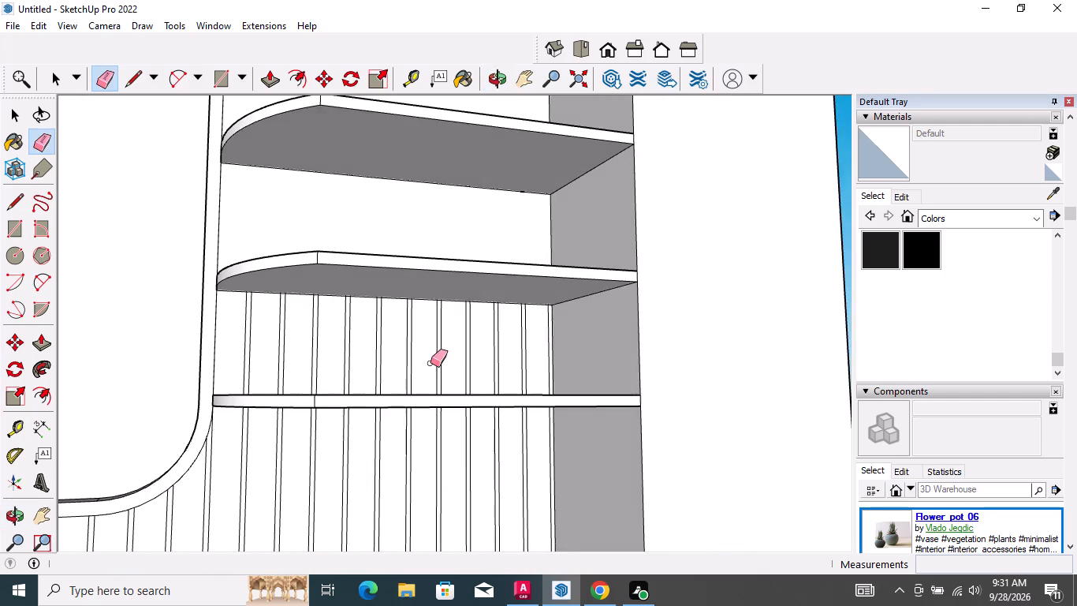
scroll(443, 363, "up", 3)
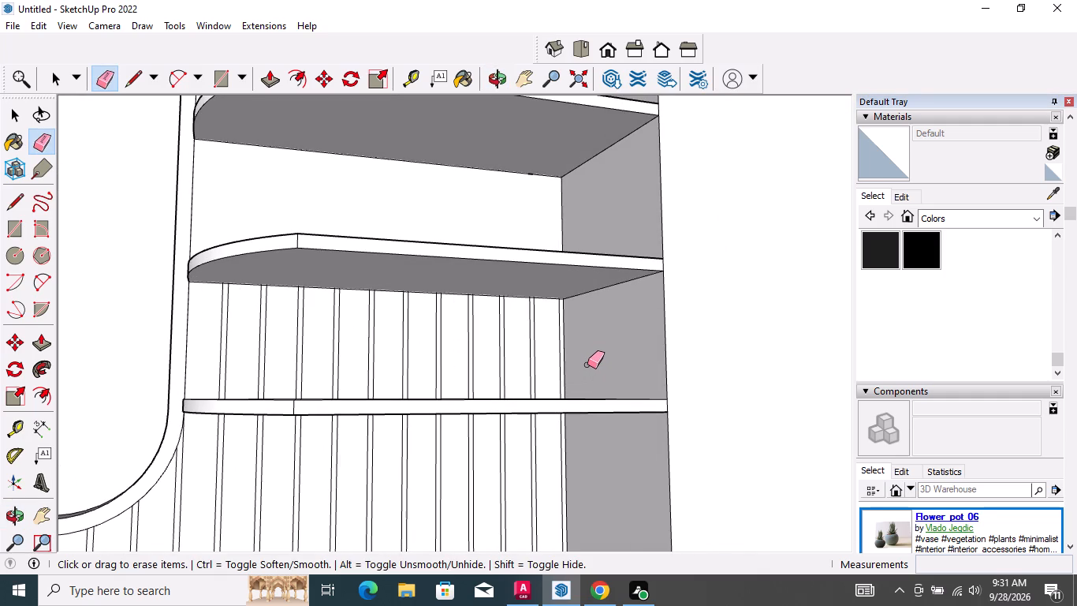
left_click(587, 364)
left_click_drag(573, 362, 416, 357)
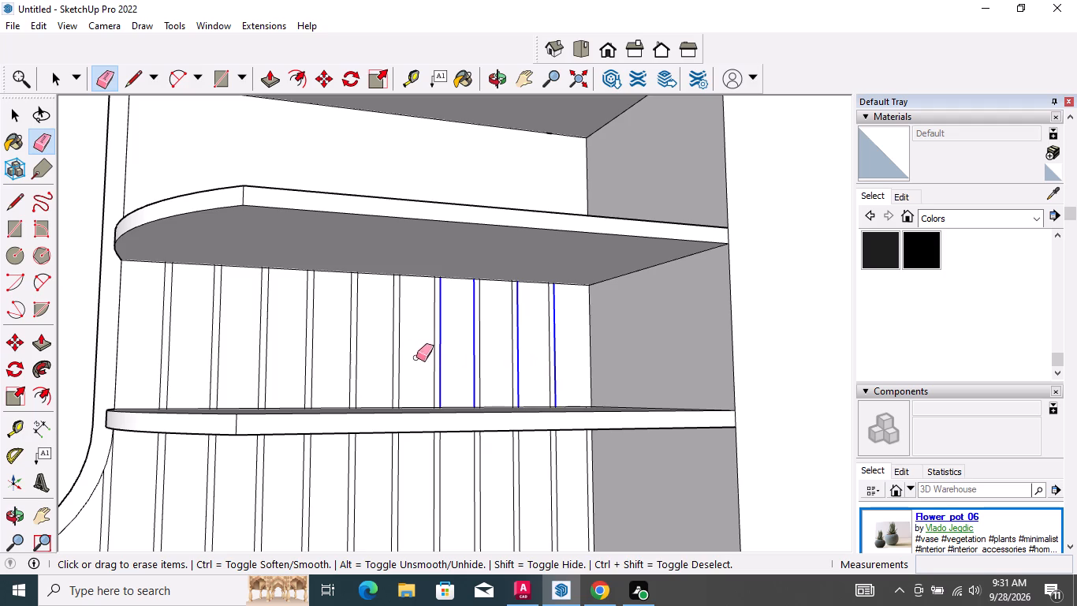
left_click_drag(416, 357, 392, 358)
left_click_drag(557, 365, 409, 365)
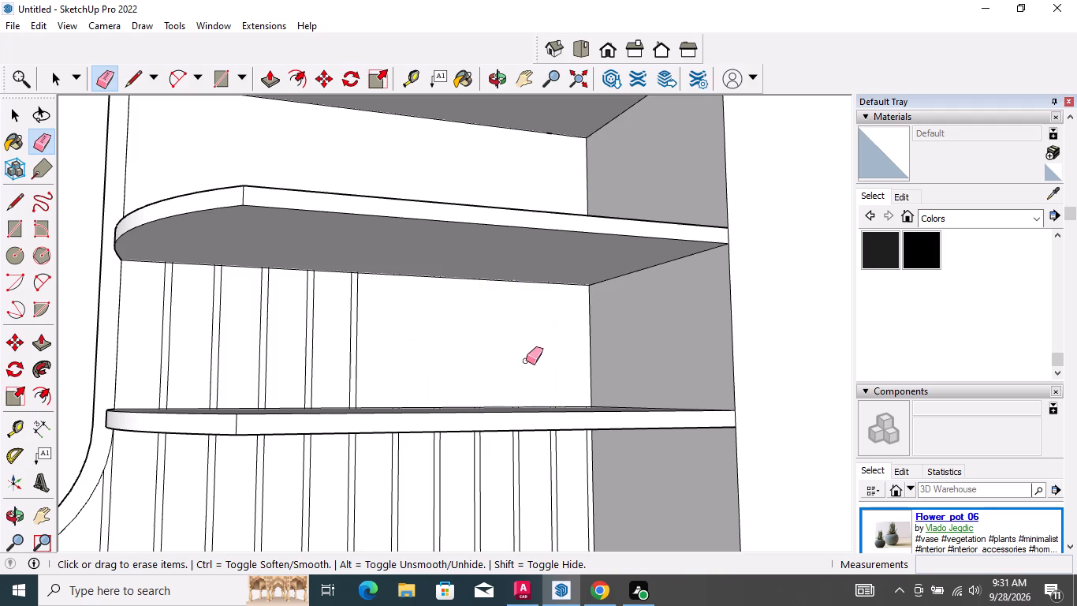
scroll(526, 360, "down", 4)
left_click_drag(440, 351, 280, 339)
left_click_drag(437, 359, 307, 354)
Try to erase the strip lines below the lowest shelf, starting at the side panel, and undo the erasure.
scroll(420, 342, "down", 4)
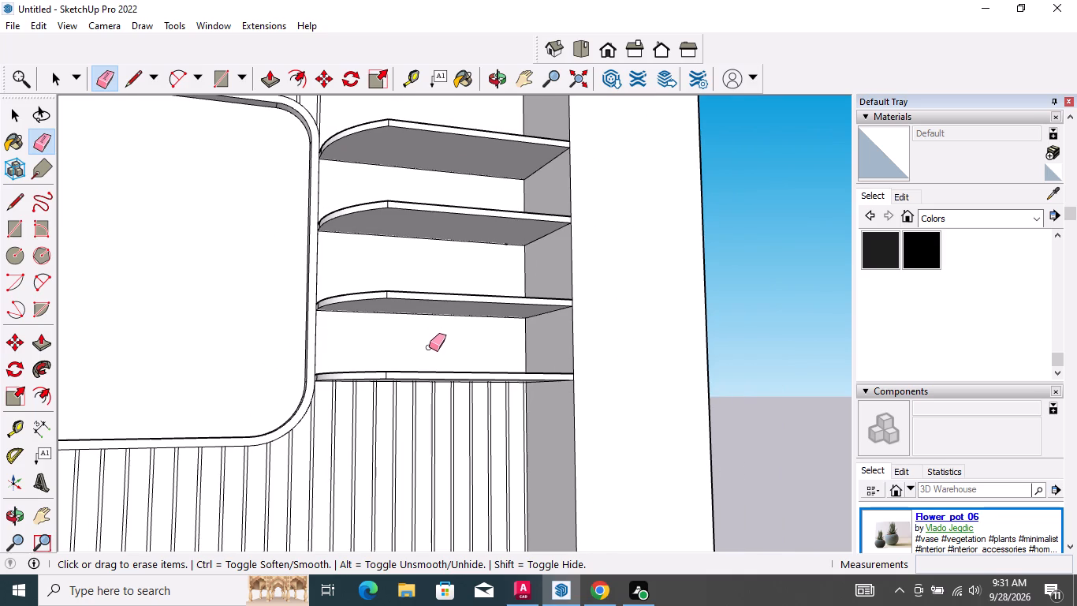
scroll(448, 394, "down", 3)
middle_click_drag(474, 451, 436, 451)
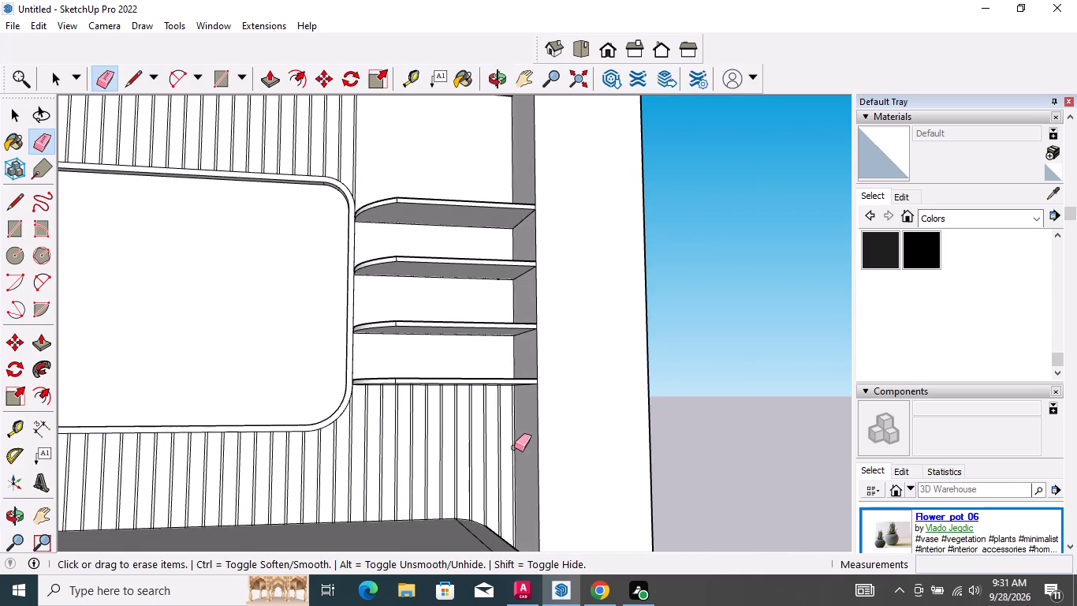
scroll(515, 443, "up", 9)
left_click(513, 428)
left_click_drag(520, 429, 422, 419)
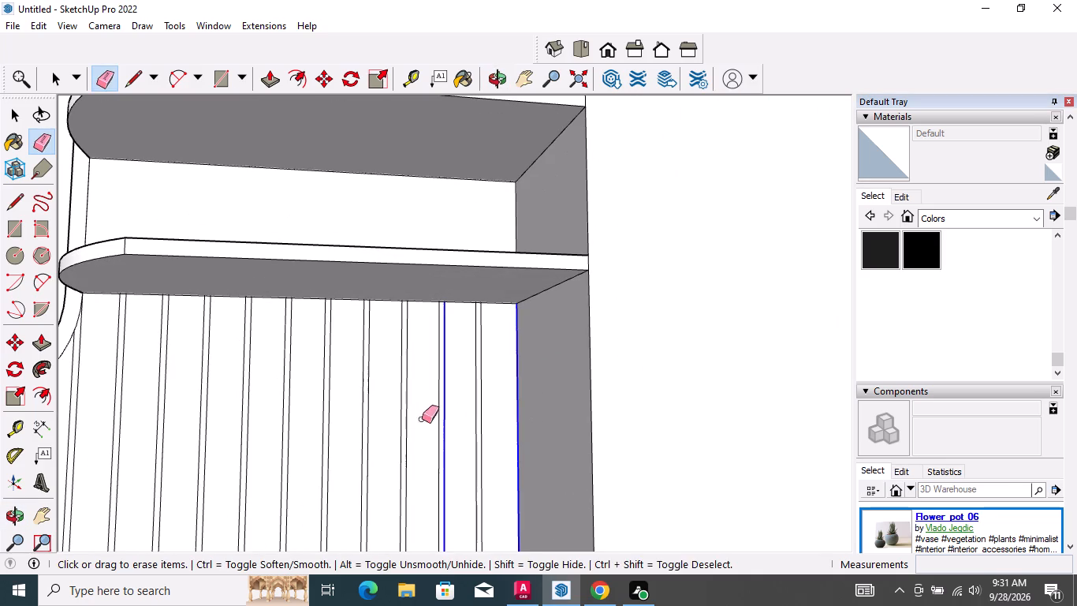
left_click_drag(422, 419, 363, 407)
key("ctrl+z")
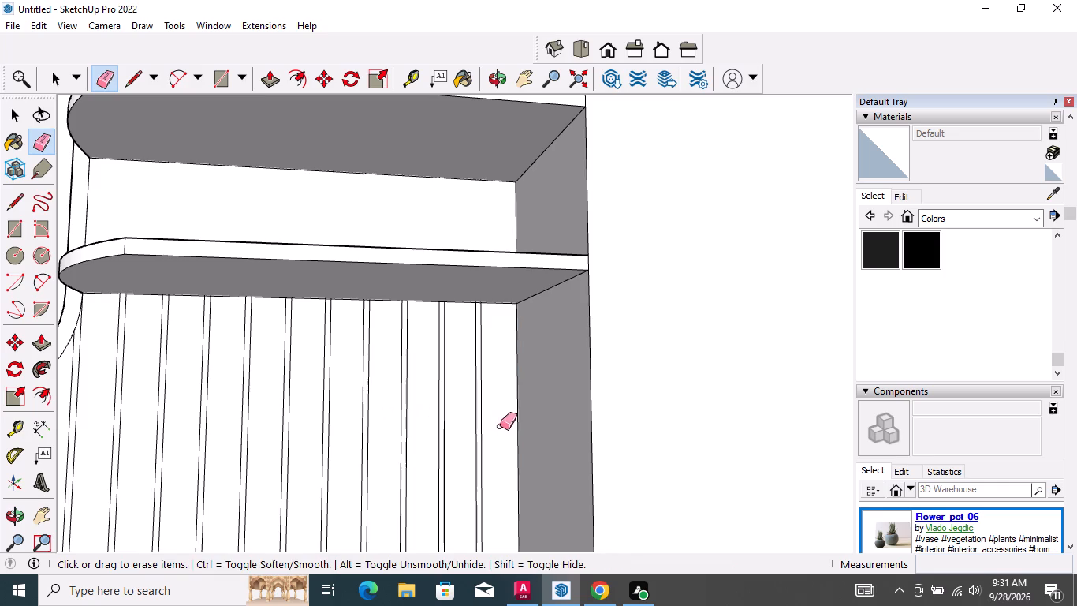
Erase the vertical strip lines on the wall between the lowest shelf and the cabinet top, from the side panel towards the screen frame.
left_click_drag(500, 425, 342, 408)
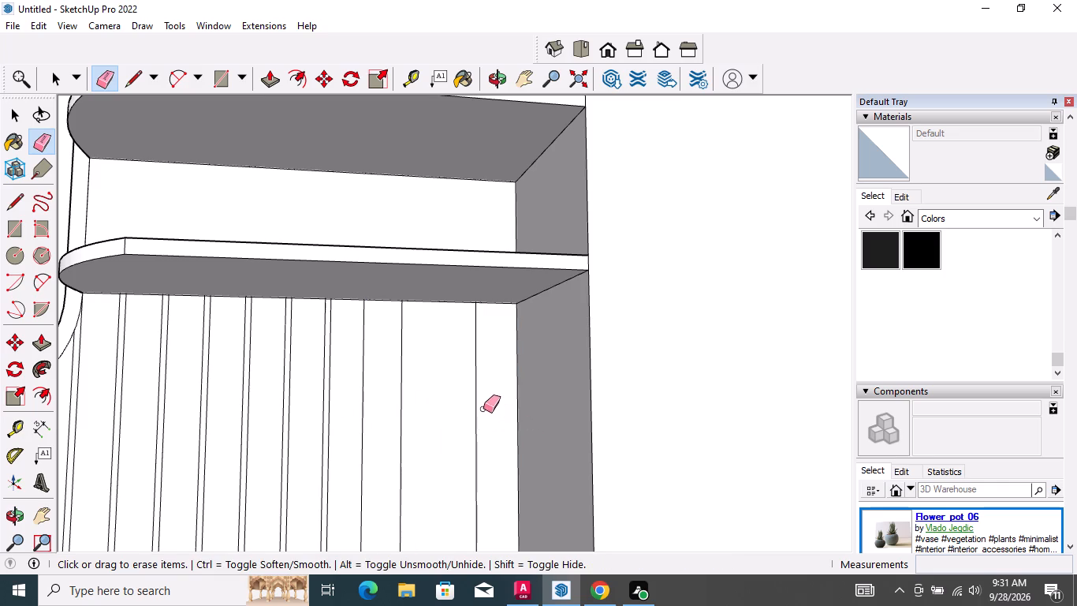
left_click_drag(483, 409, 348, 396)
scroll(544, 354, "down", 6)
scroll(821, 260, "down", 3)
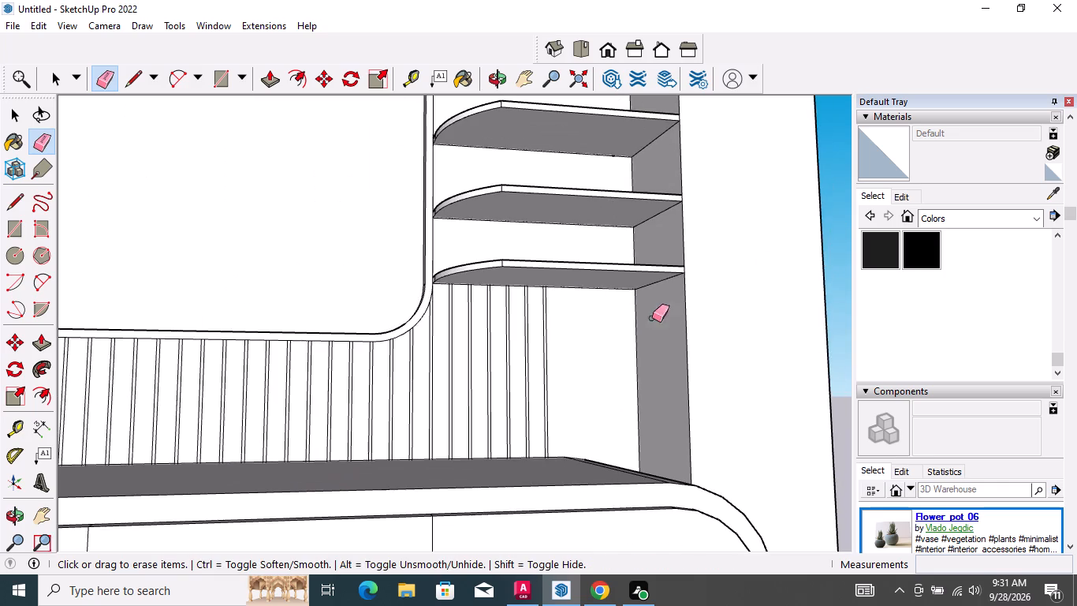
scroll(534, 332, "up", 2)
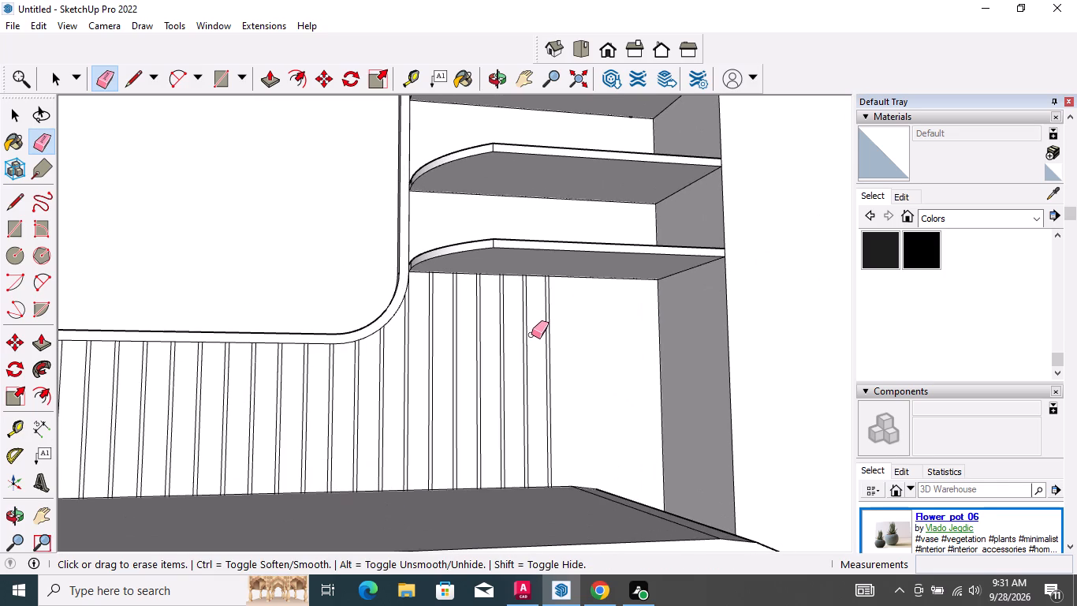
left_click_drag(568, 354, 457, 339)
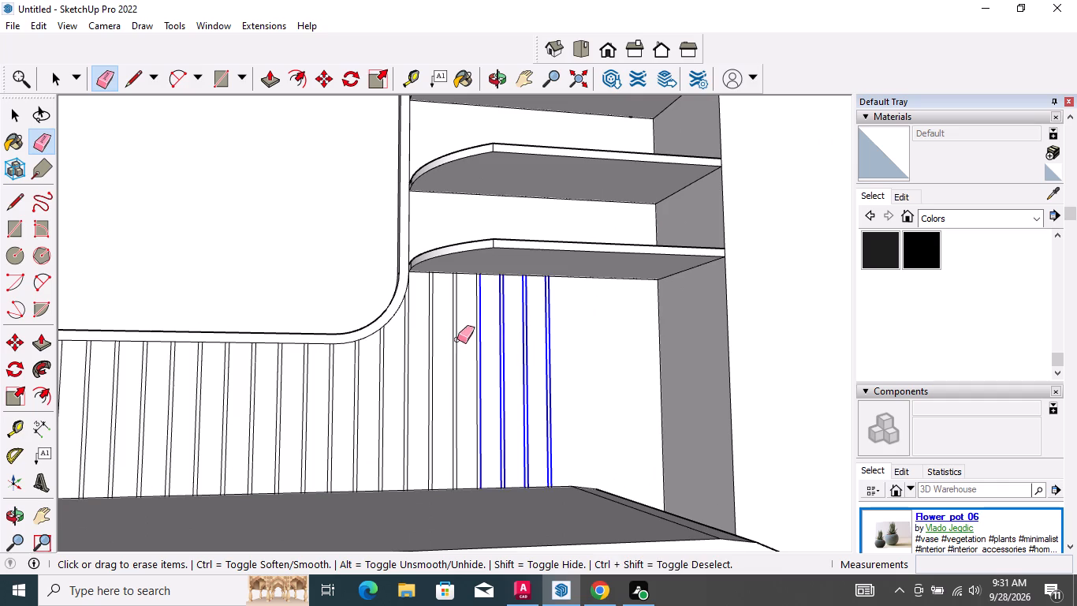
left_click_drag(457, 339, 426, 345)
scroll(555, 294, "down", 3)
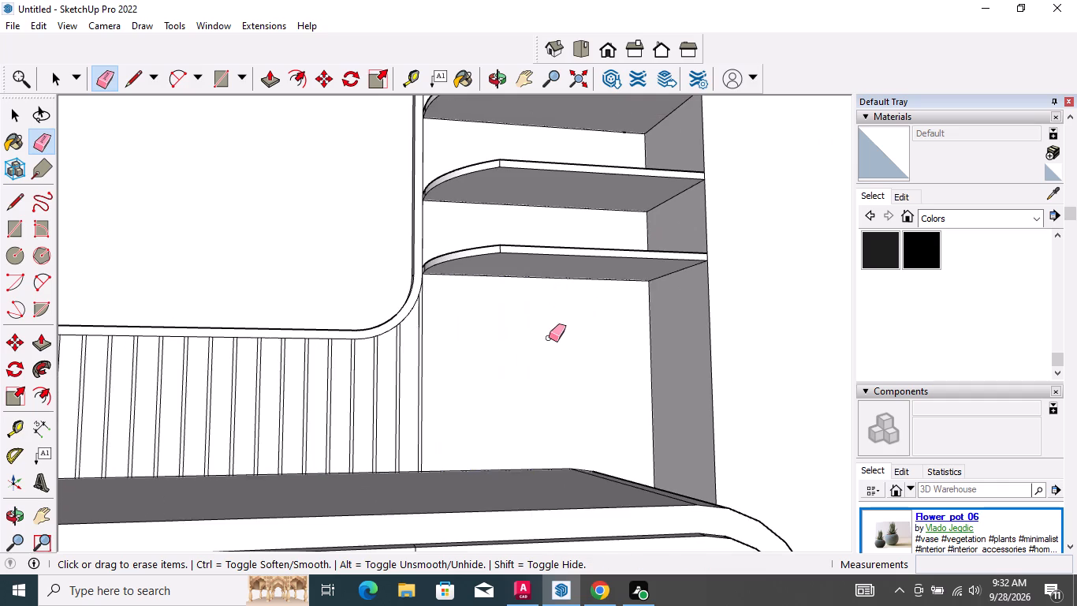
Erase the vertical strip lines on the wall beneath the cabinet, just inside the leg at the shelf end.
scroll(549, 338, "down", 8)
middle_click_drag(612, 452, 502, 356)
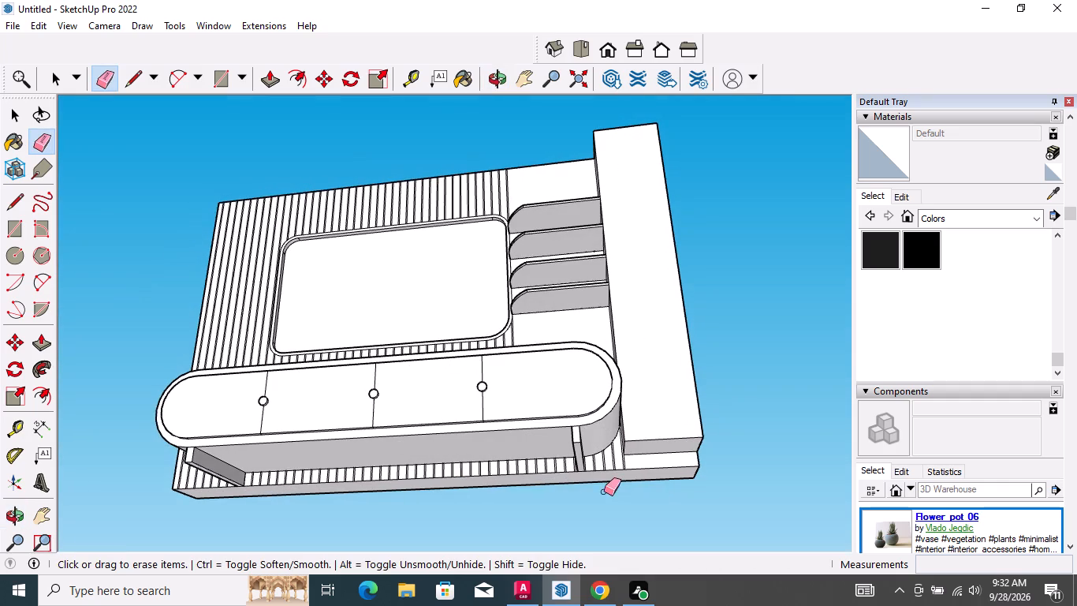
scroll(522, 469, "up", 2)
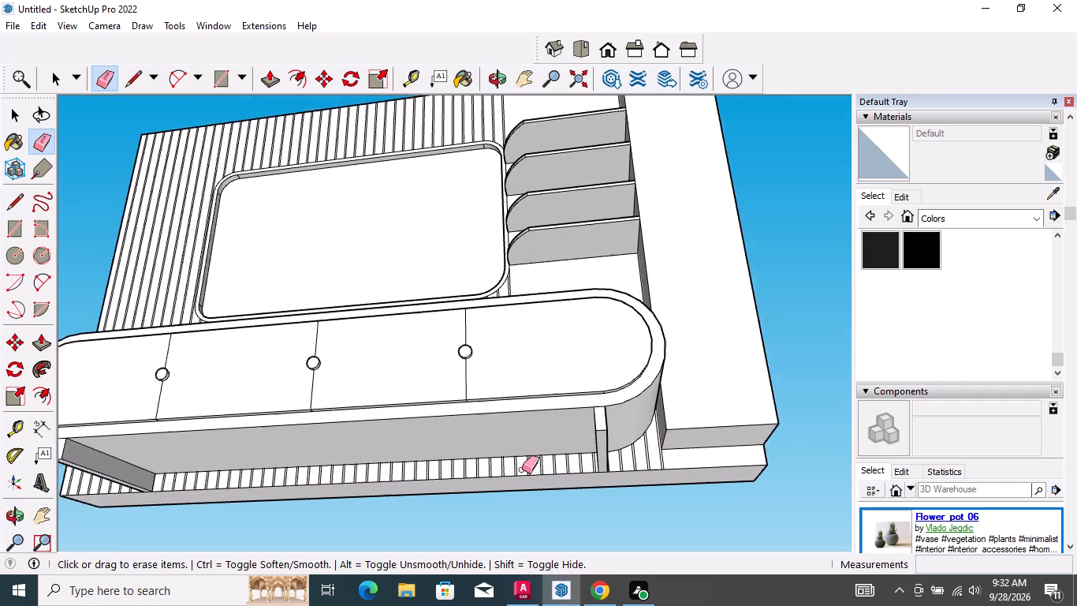
scroll(522, 469, "up", 2)
middle_click_drag(524, 474, 527, 542)
scroll(543, 509, "up", 2)
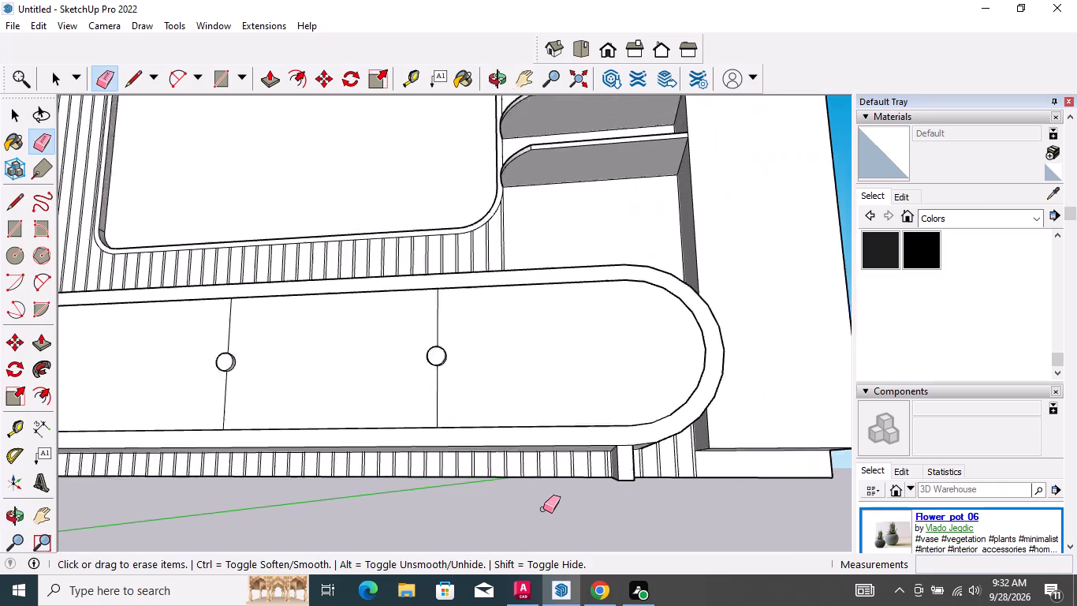
scroll(543, 509, "up", 7)
left_click_drag(529, 460, 516, 460)
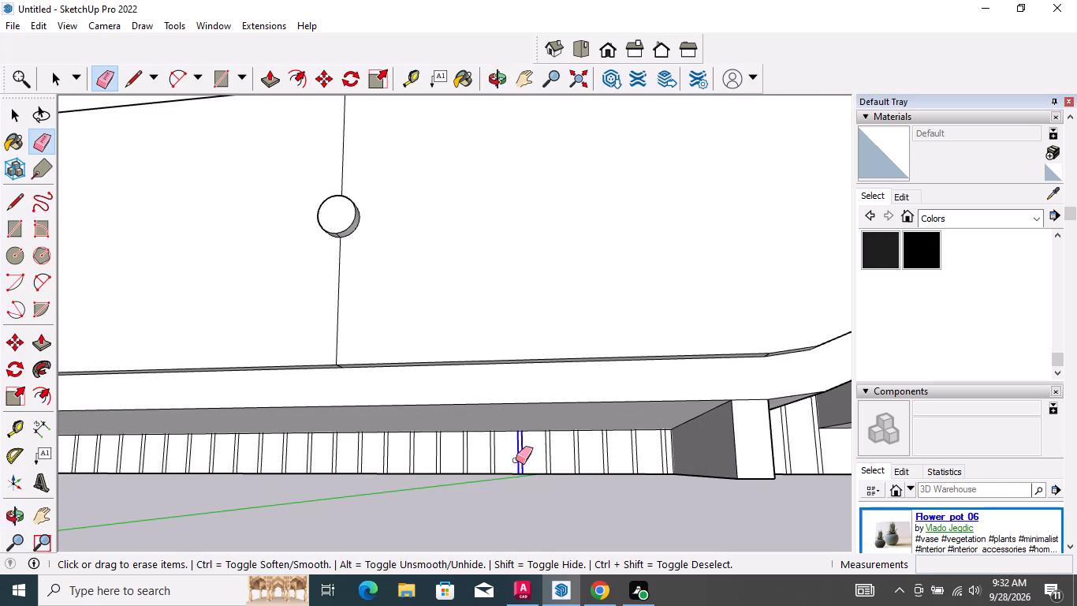
left_click_drag(516, 460, 510, 460)
scroll(647, 474, "up", 4)
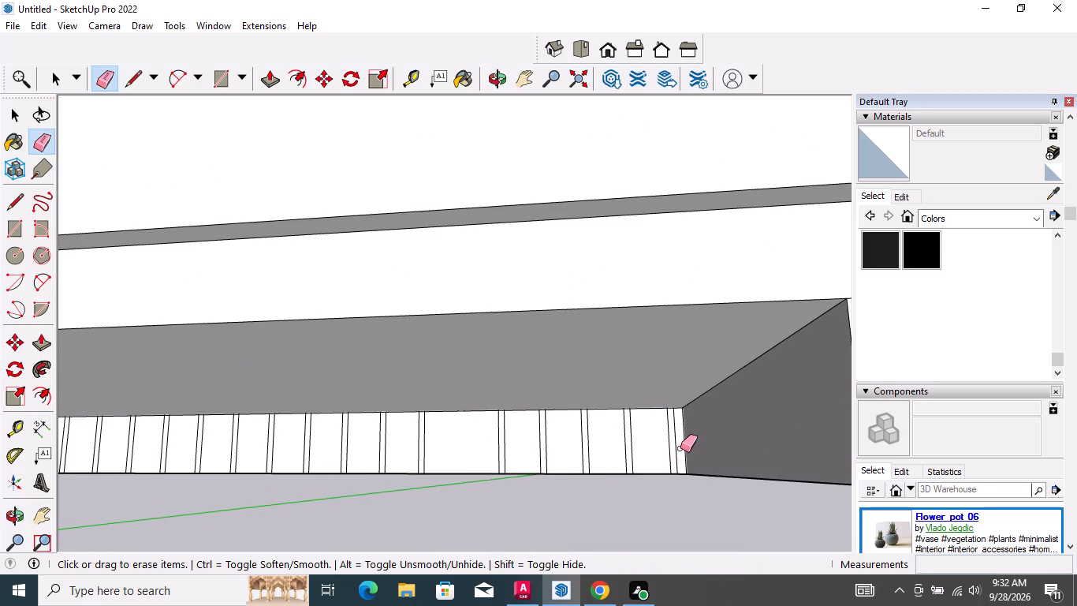
left_click_drag(680, 448, 483, 443)
scroll(656, 445, "up", 4)
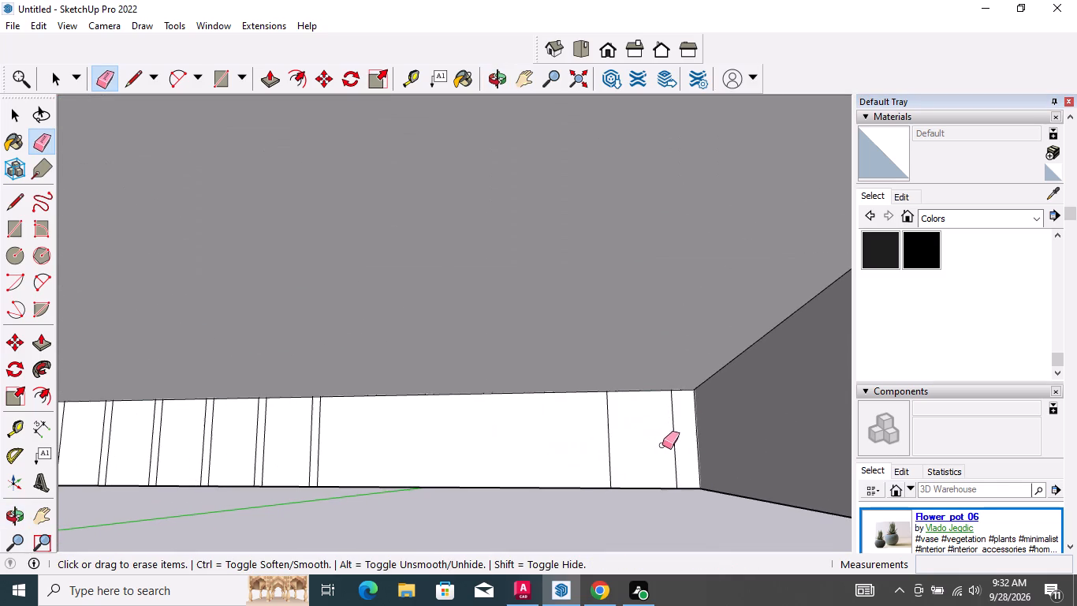
left_click_drag(683, 440, 544, 430)
scroll(540, 448, "down", 12)
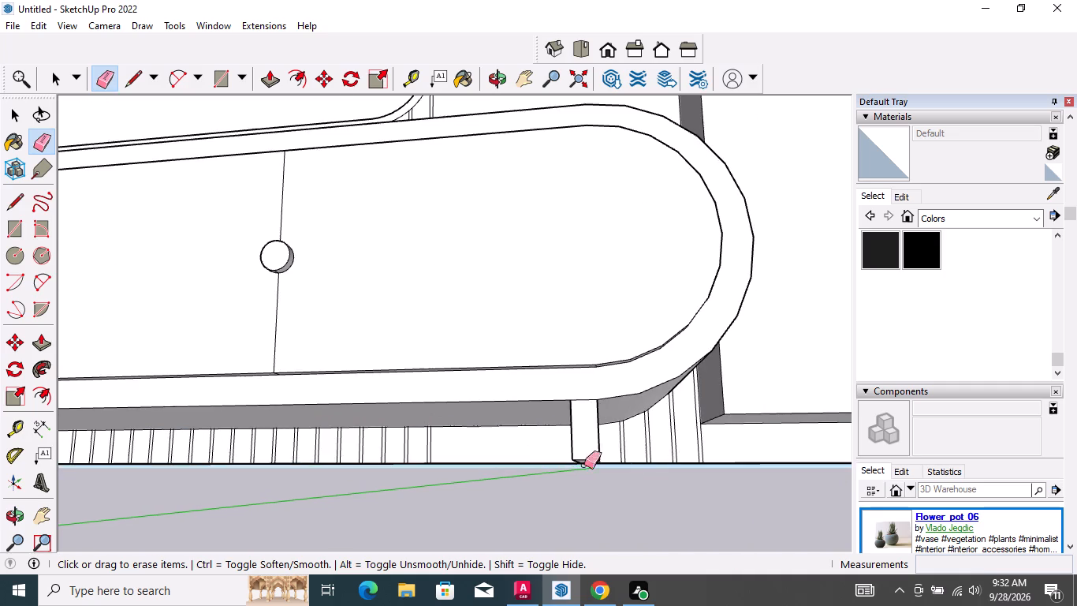
Erase the remaining strip lines below the cabinet's rounded end, between the shelf-end leg and the tall side panel.
middle_click_drag(665, 460, 617, 438)
scroll(603, 445, "up", 8)
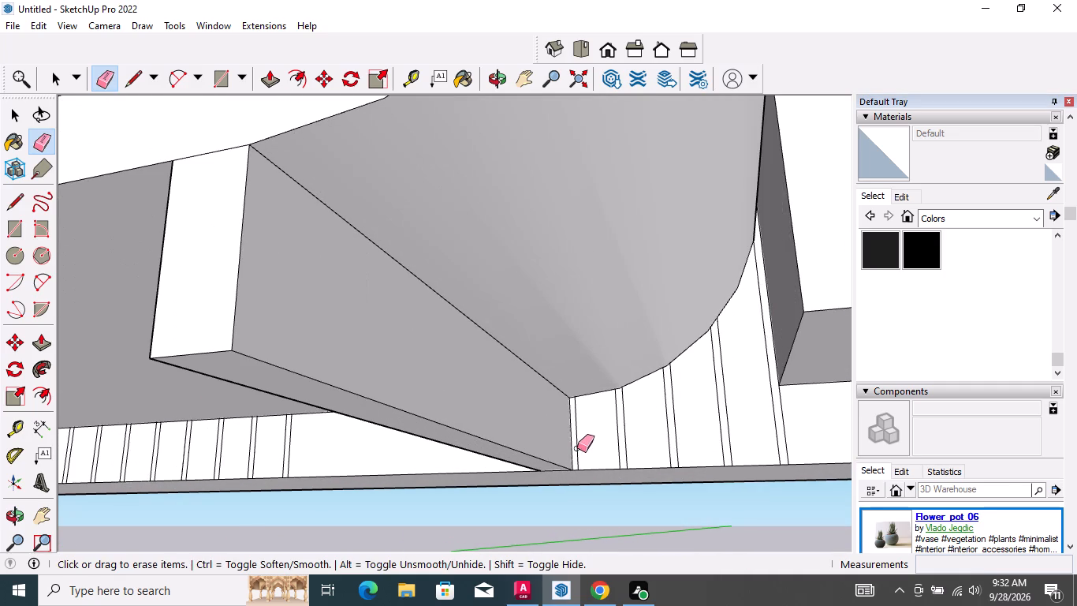
left_click(577, 447)
left_click_drag(808, 430, 645, 425)
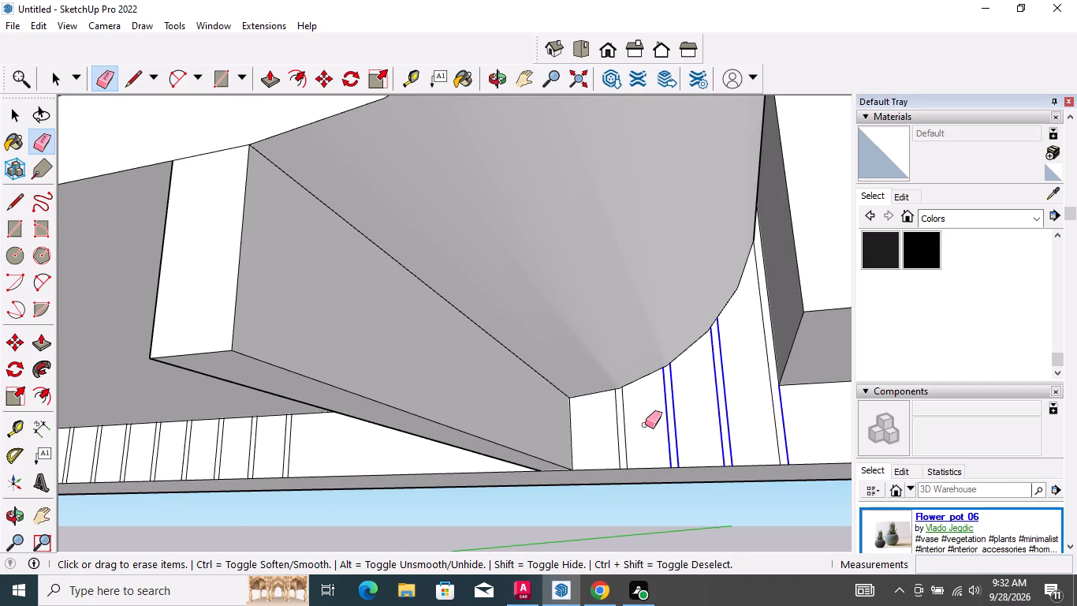
left_click_drag(645, 425, 613, 425)
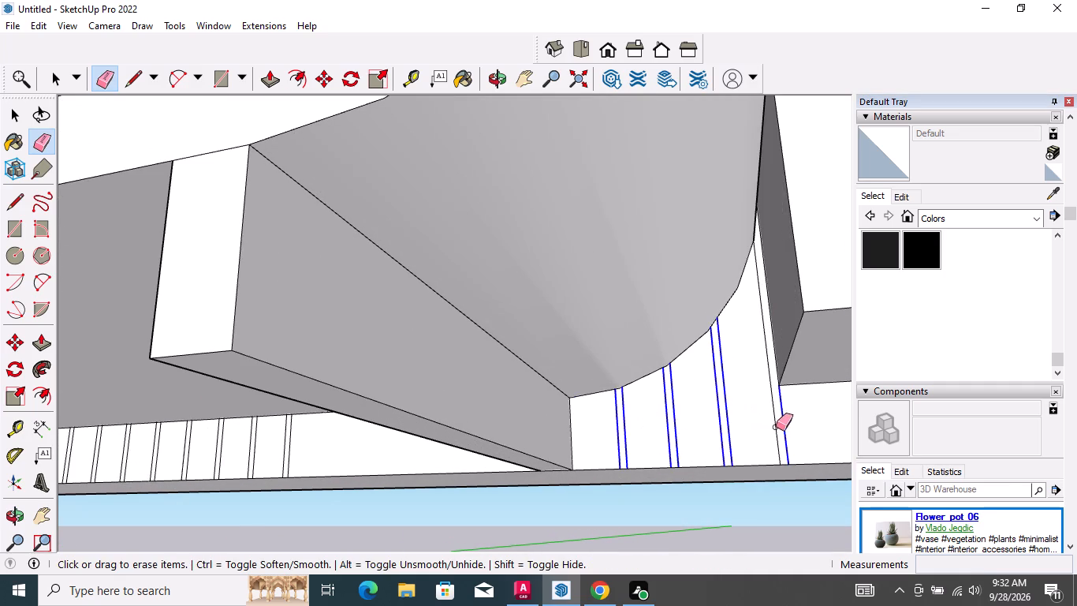
left_click(776, 427)
scroll(710, 431, "down", 20)
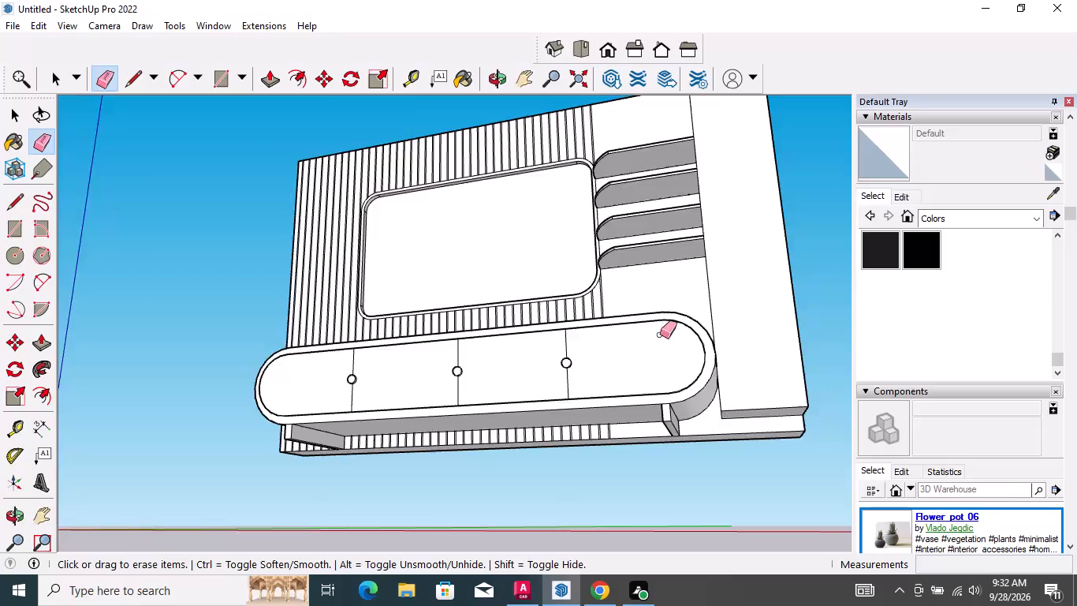
middle_click_drag(660, 331, 717, 432)
Examine the wall unit overall and the boundary between the remaining strips and the cleared shelf section.
key("space")
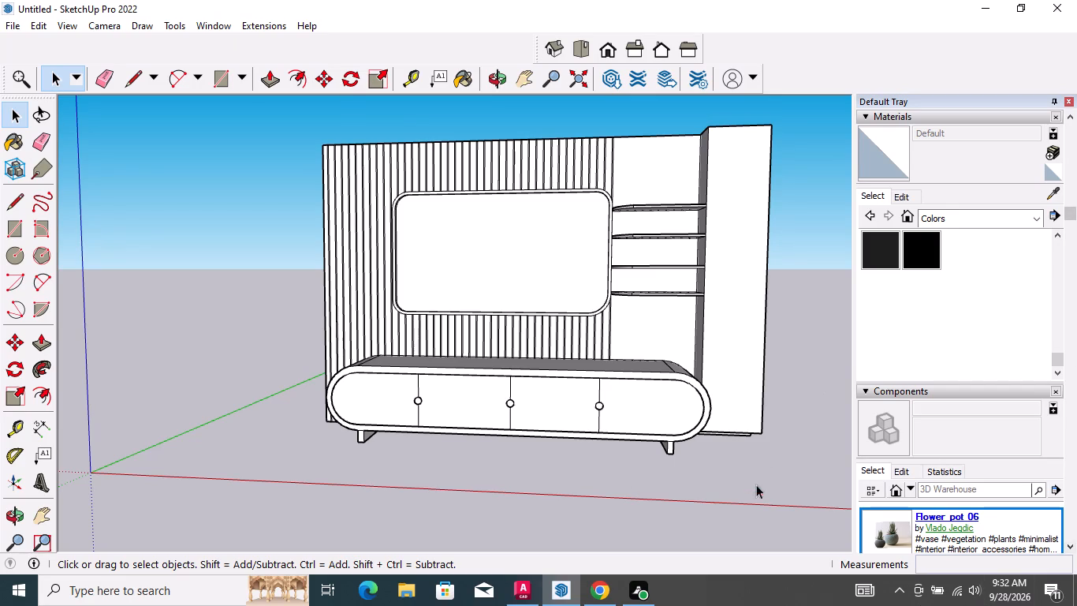
key("Escape")
key("space")
scroll(647, 322, "up", 5)
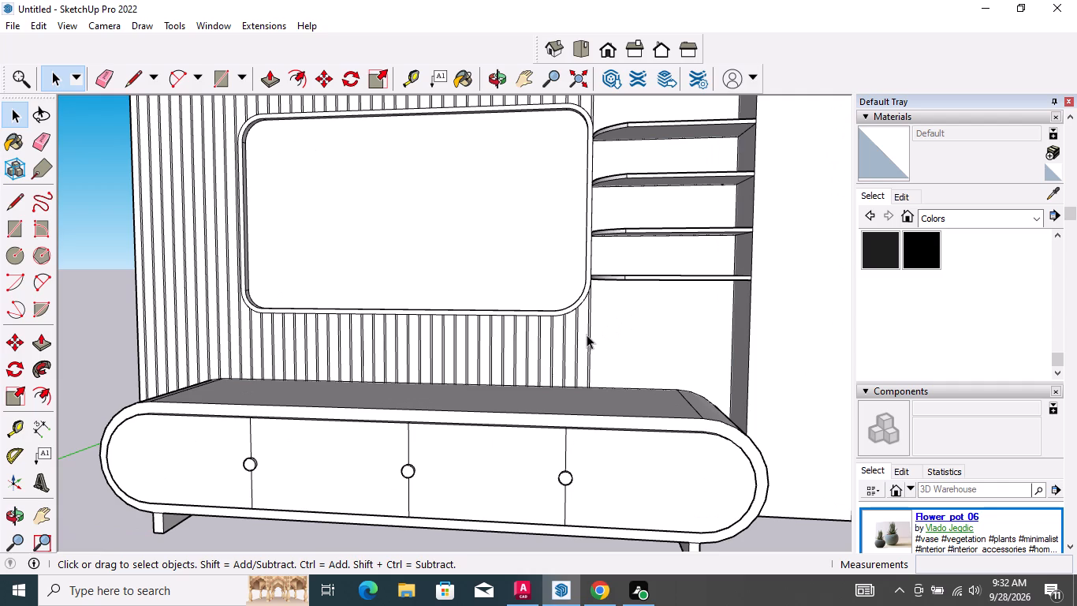
scroll(592, 346, "up", 3)
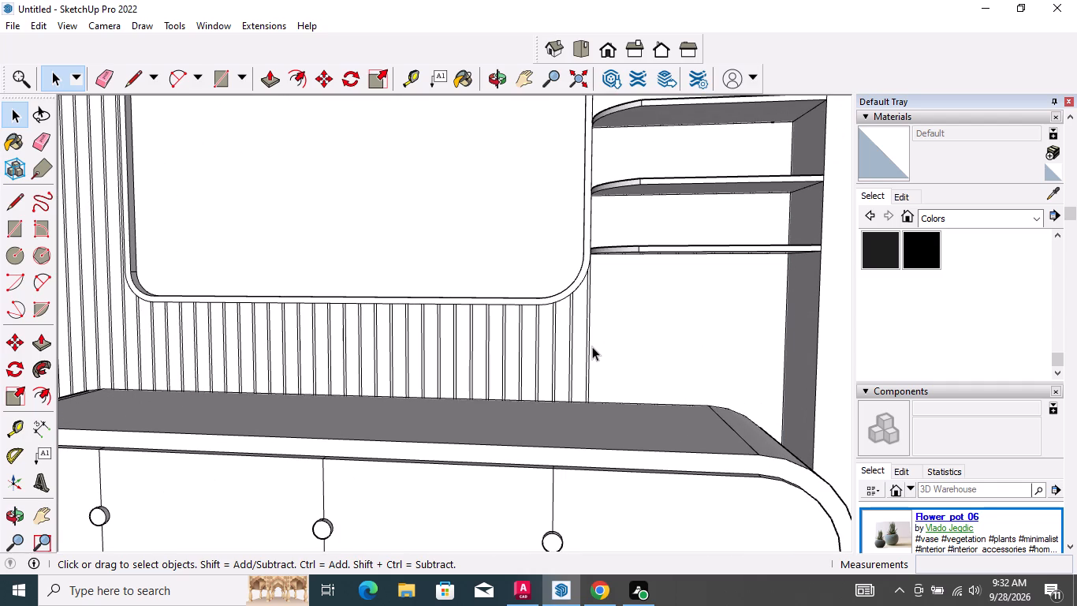
scroll(595, 353, "up", 2)
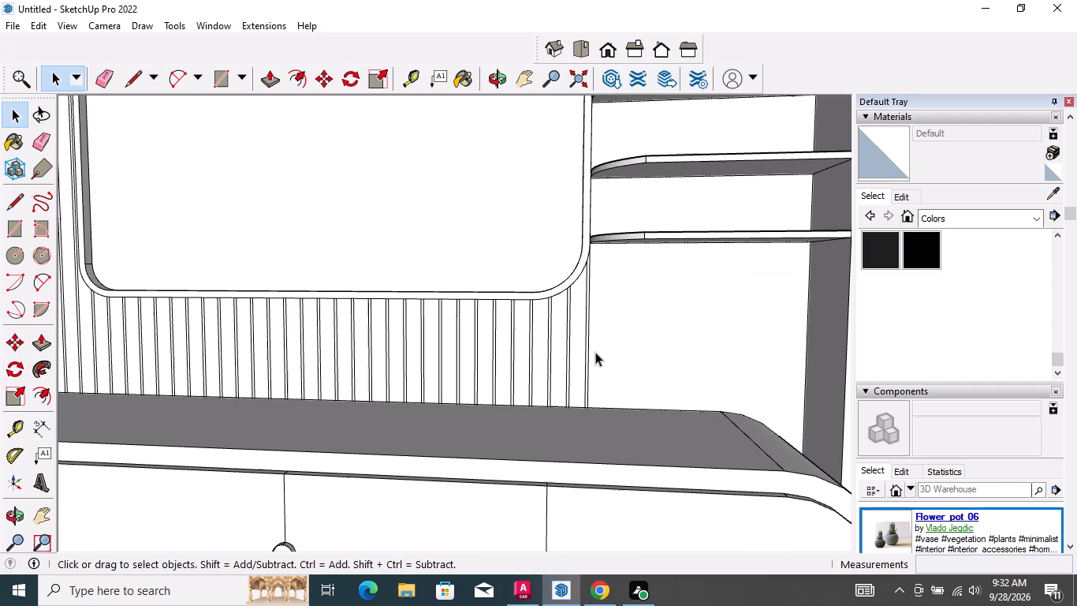
scroll(595, 352, "up", 1)
scroll(596, 371, "down", 12)
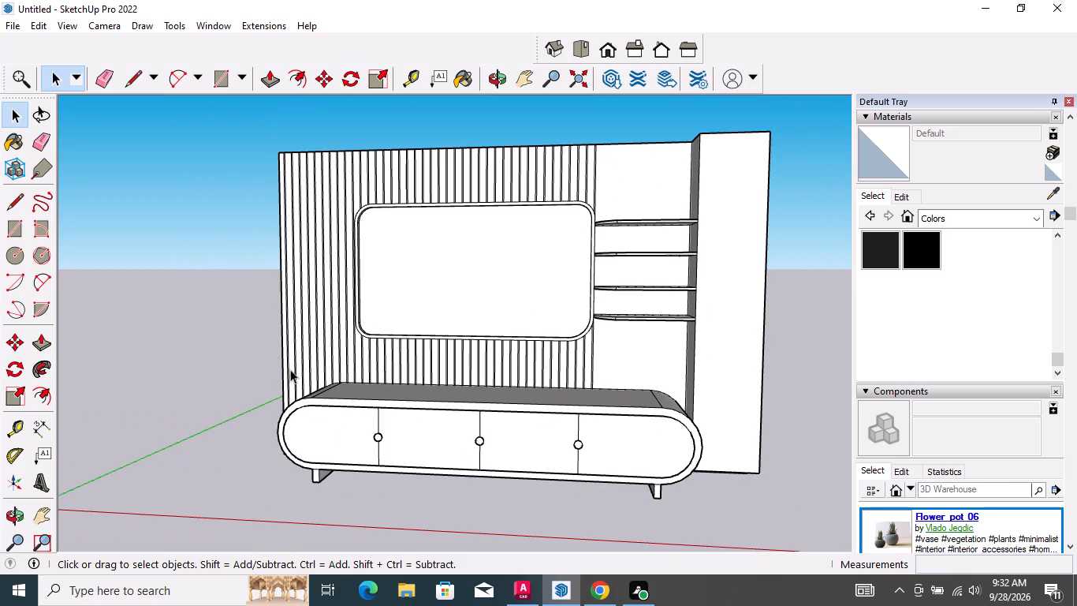
Copy the narrow vertical strip nearest the wall's end opposite the shelves about 2' 11 3/16" across, beside the last strip bordering the shelf section.
scroll(291, 369, "up", 17)
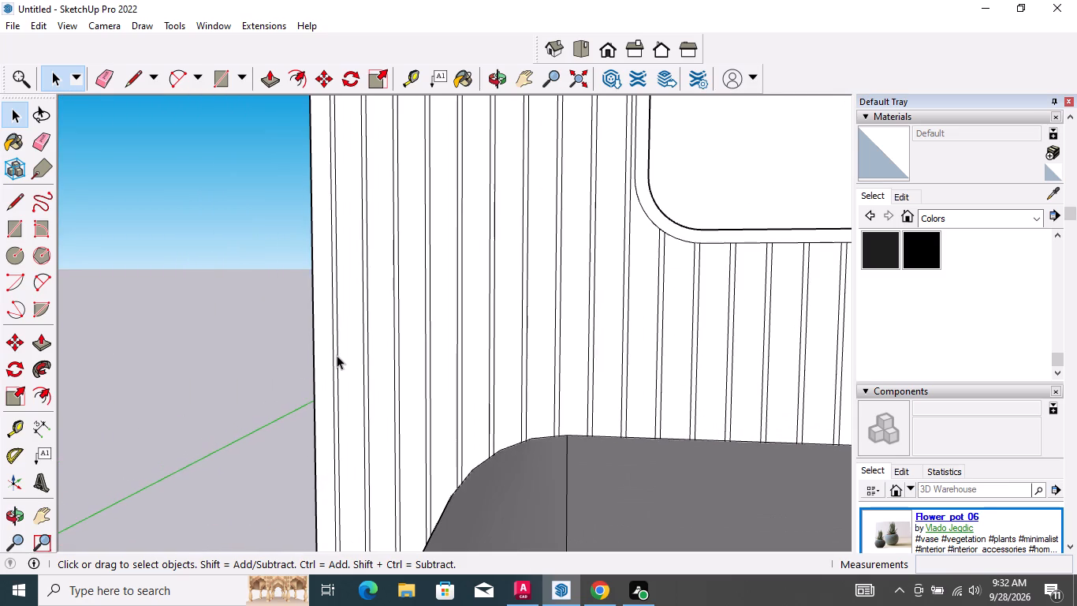
scroll(333, 355, "up", 4)
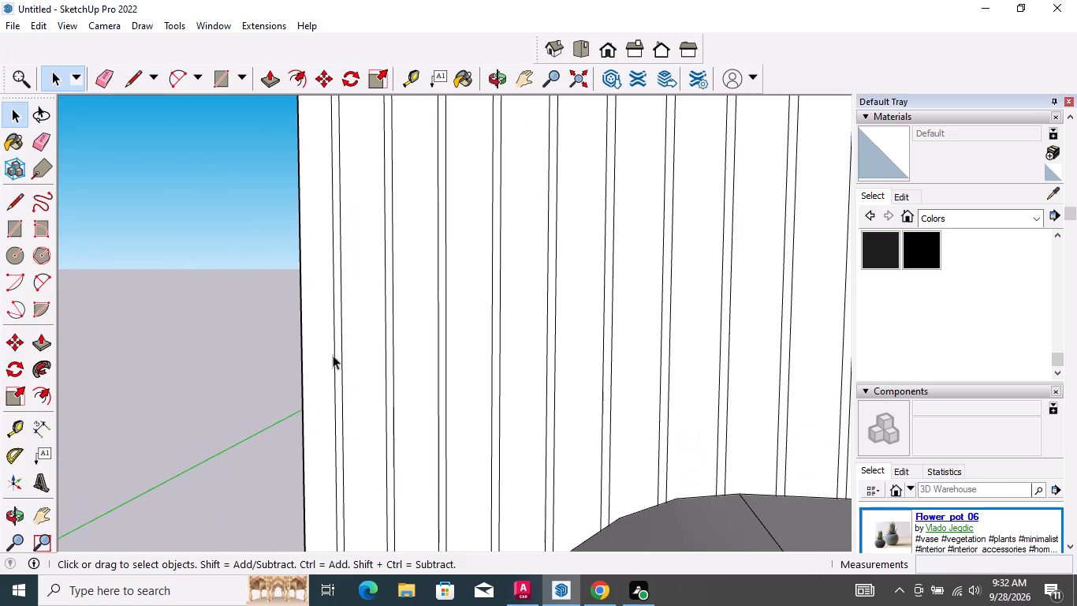
scroll(333, 355, "up", 3)
double_click(337, 353)
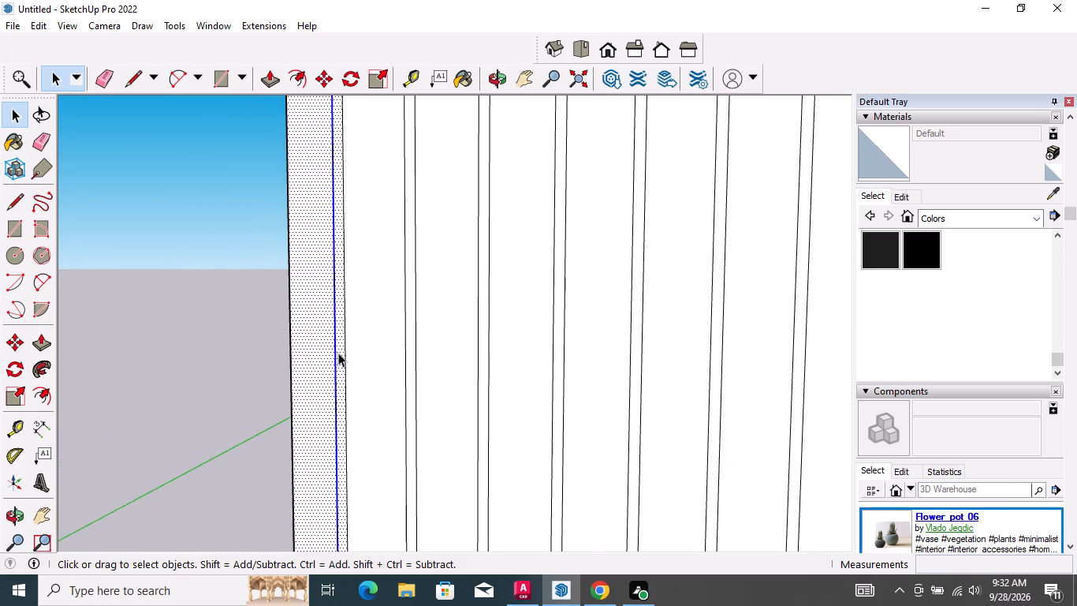
left_click_drag(240, 339, 256, 342)
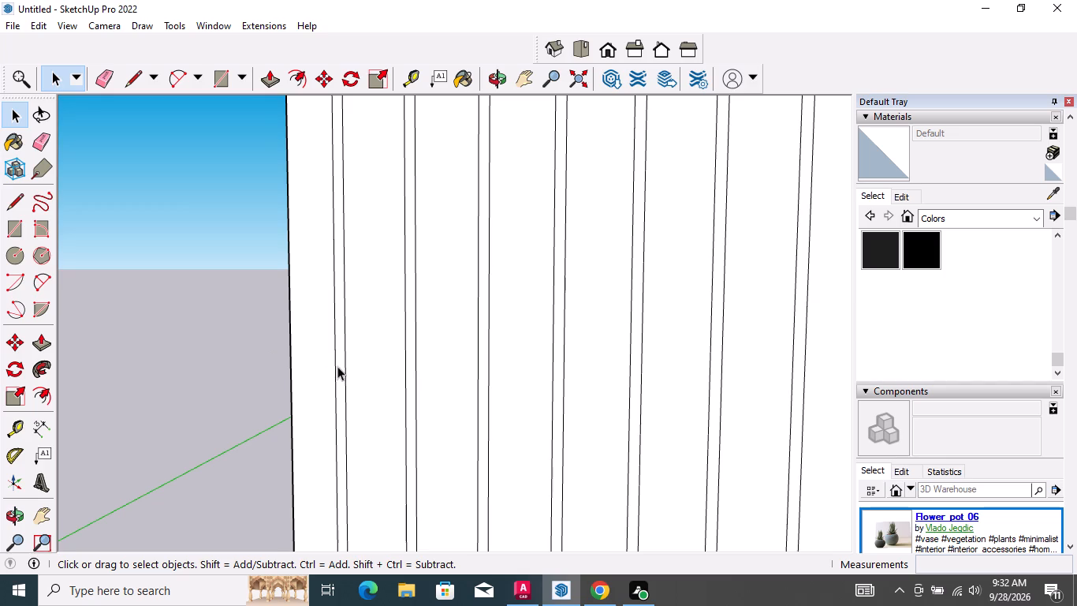
double_click(339, 364)
scroll(461, 306, "down", 10)
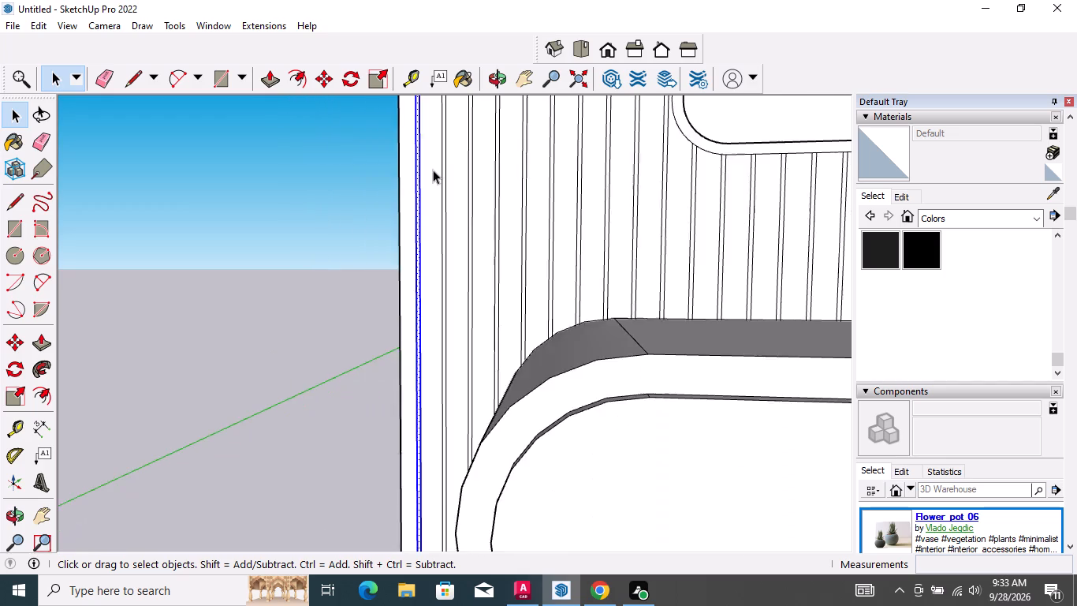
scroll(433, 170, "down", 6)
key("m")
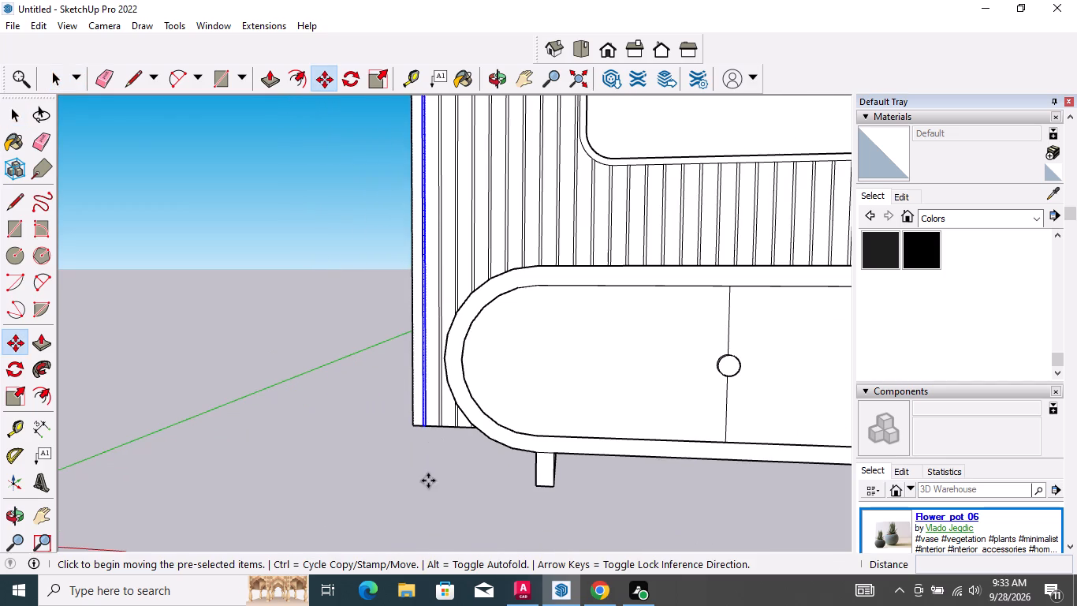
scroll(426, 424, "up", 11)
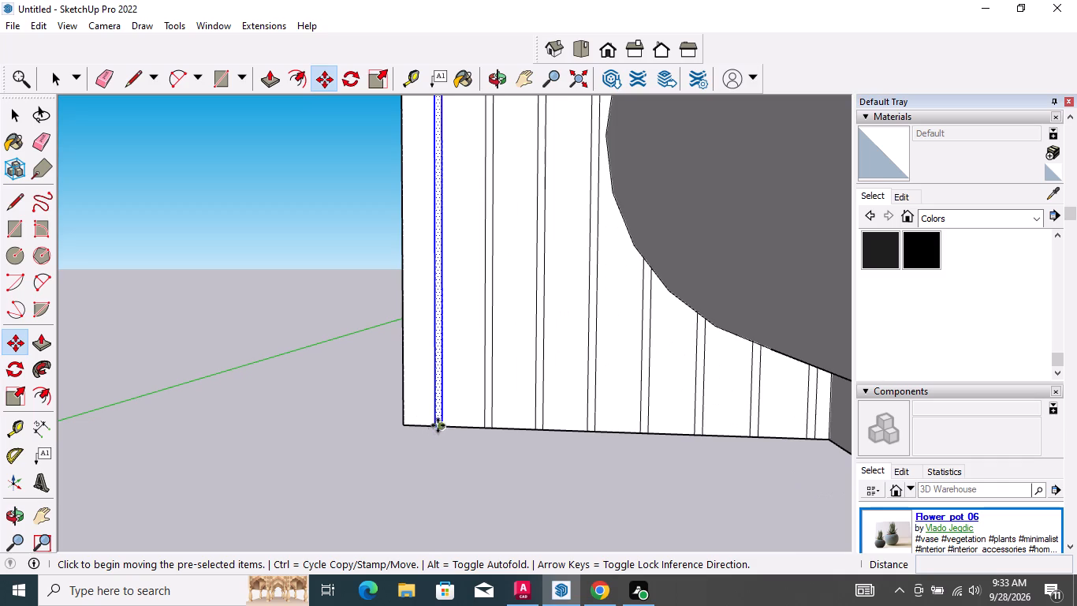
scroll(433, 429, "up", 5)
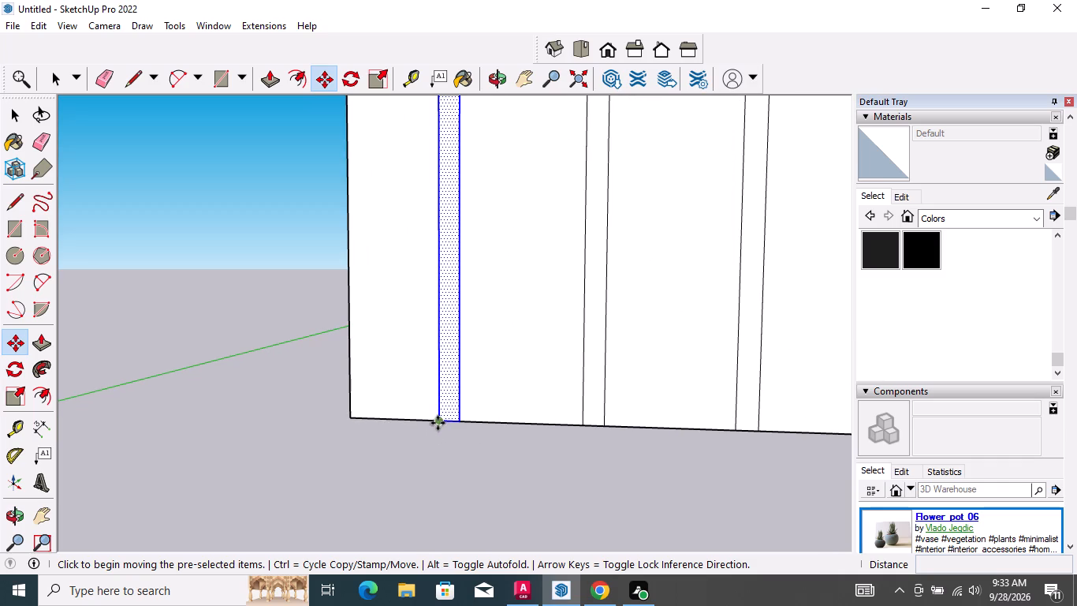
left_click(438, 423)
scroll(380, 443, "down", 8)
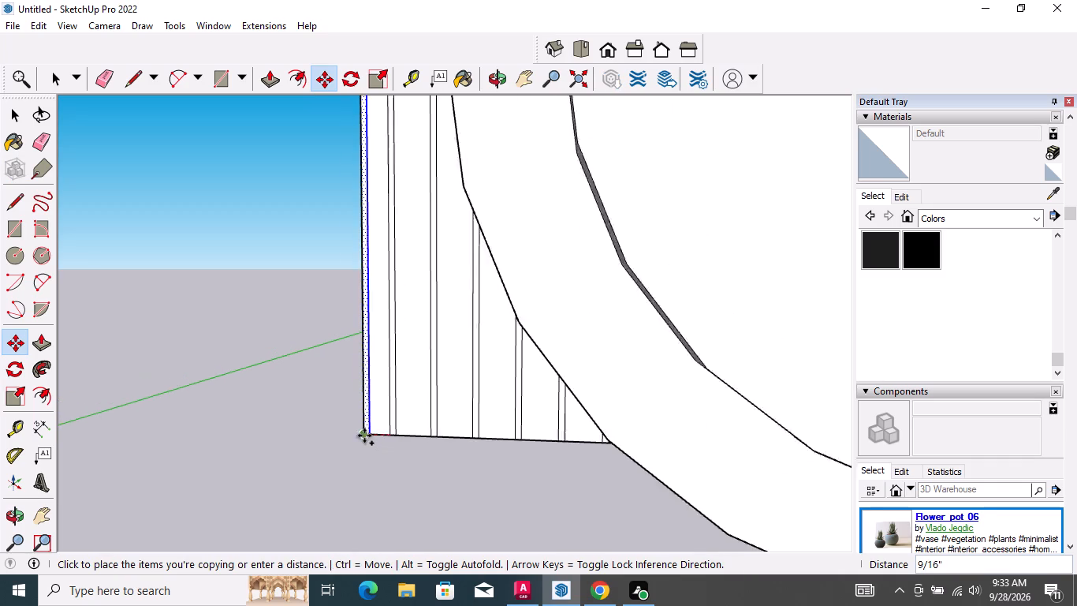
scroll(363, 432, "down", 14)
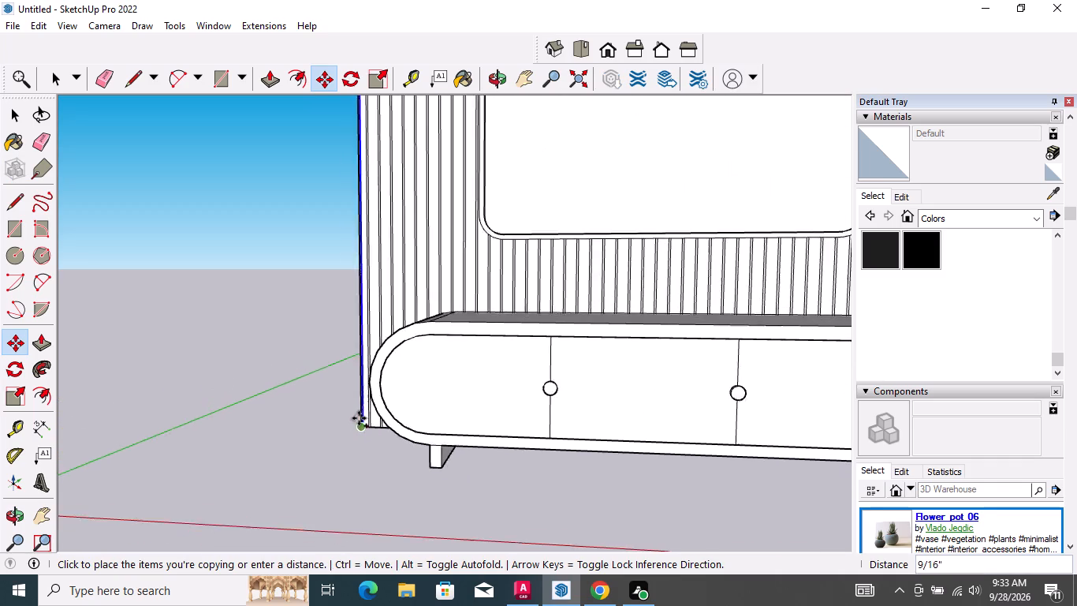
scroll(359, 418, "down", 6)
scroll(656, 397, "up", 4)
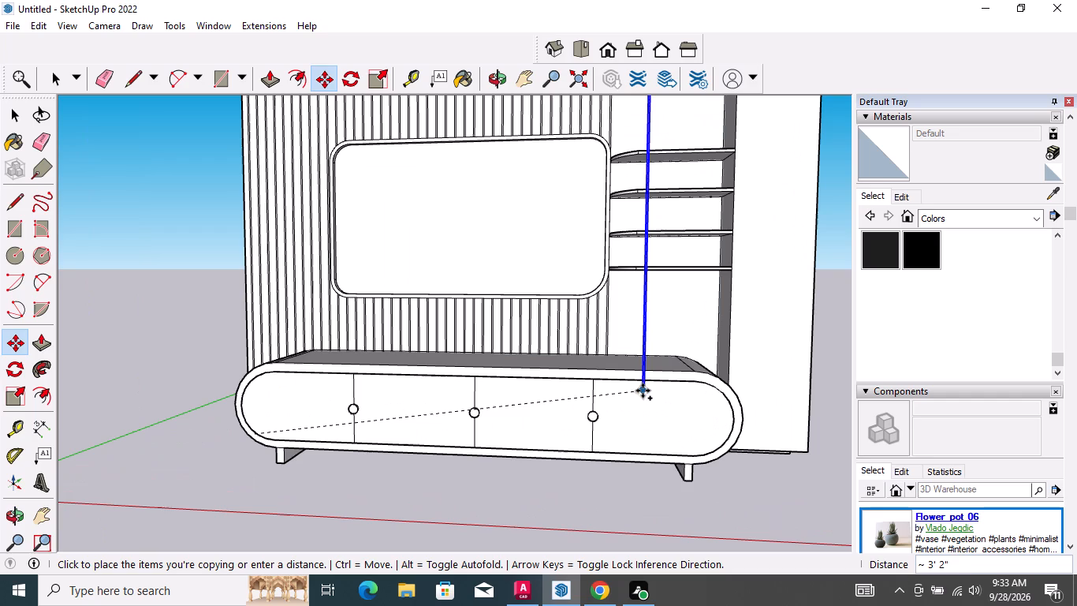
scroll(636, 368, "up", 7)
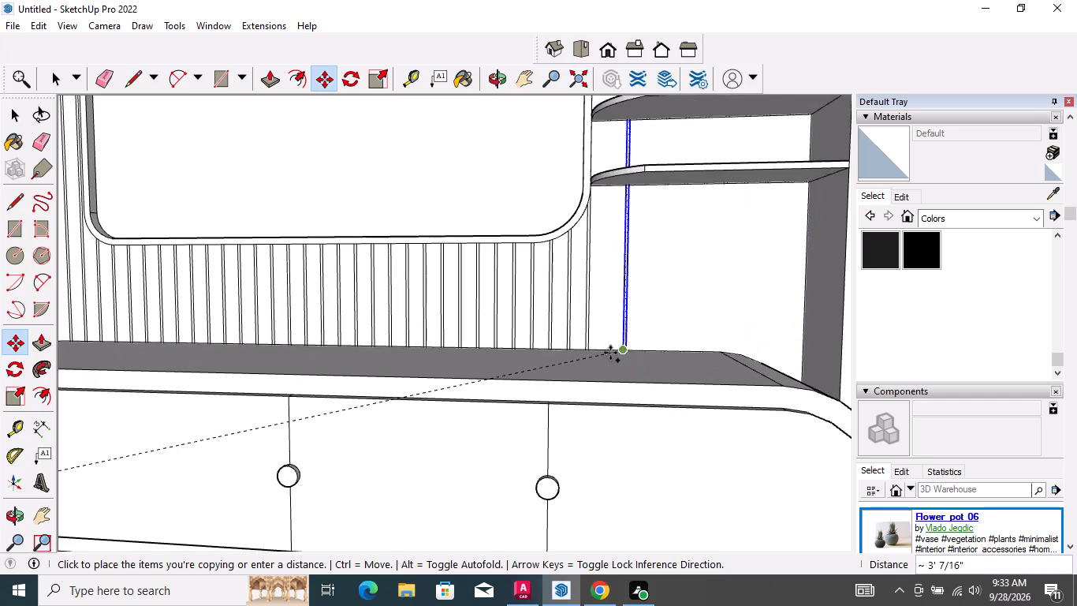
scroll(609, 353, "up", 11)
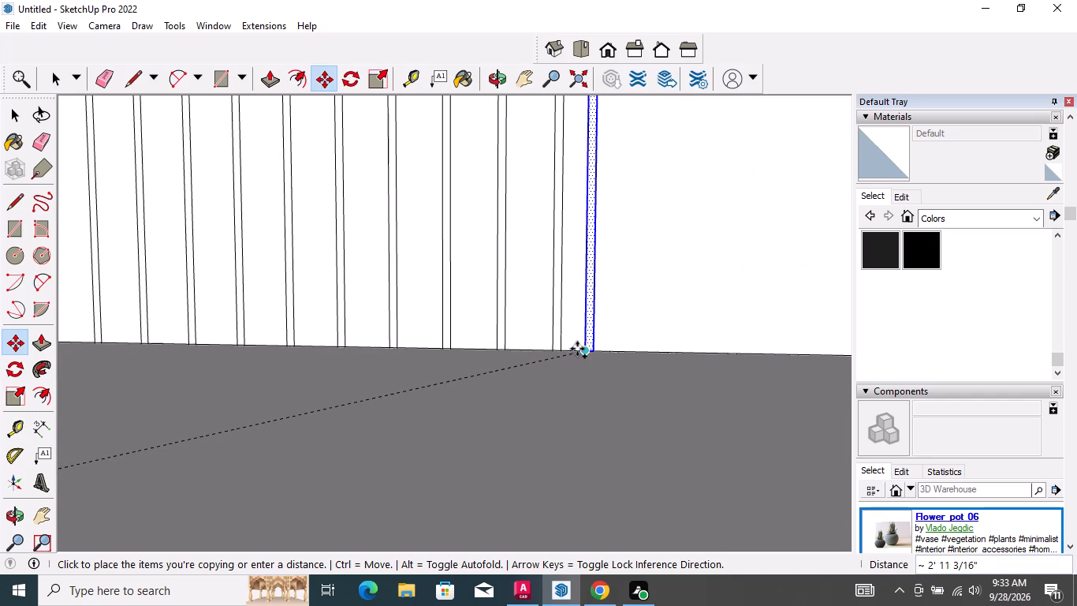
left_click(583, 348)
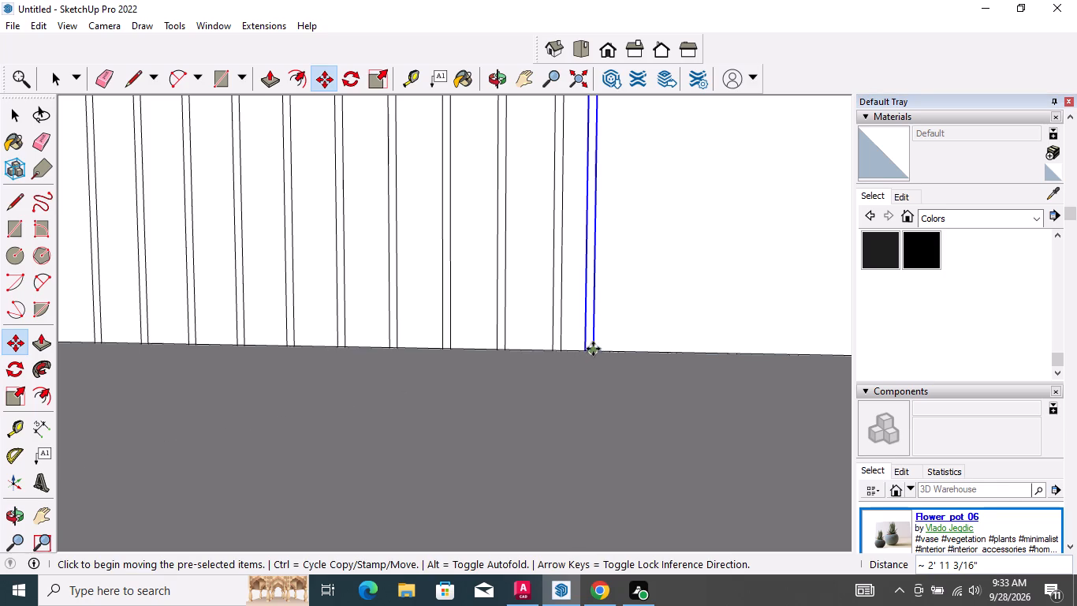
Copy the new strip about 9" to the tall side panel and divide the distance into 20 equally spaced copies (/20).
left_click(594, 351)
scroll(487, 372, "down", 3)
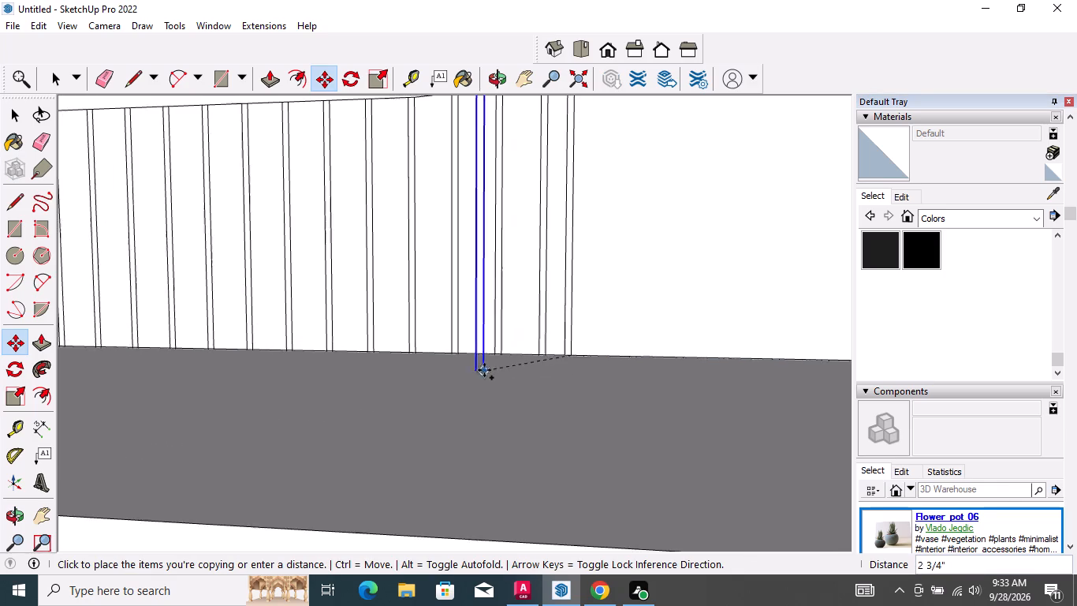
scroll(460, 366, "down", 12)
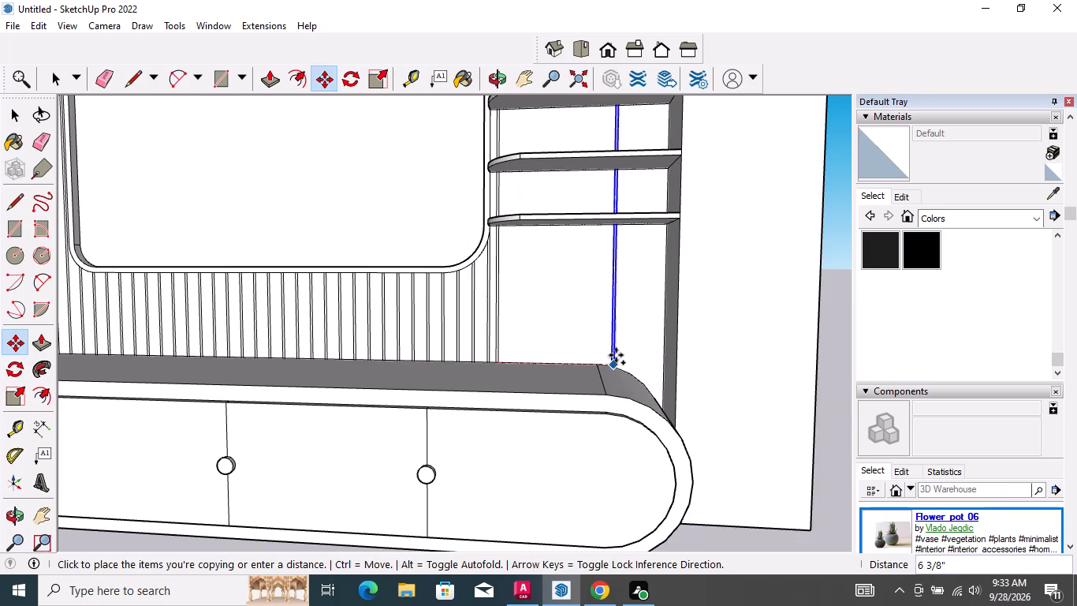
scroll(620, 356, "up", 6)
left_click(689, 367)
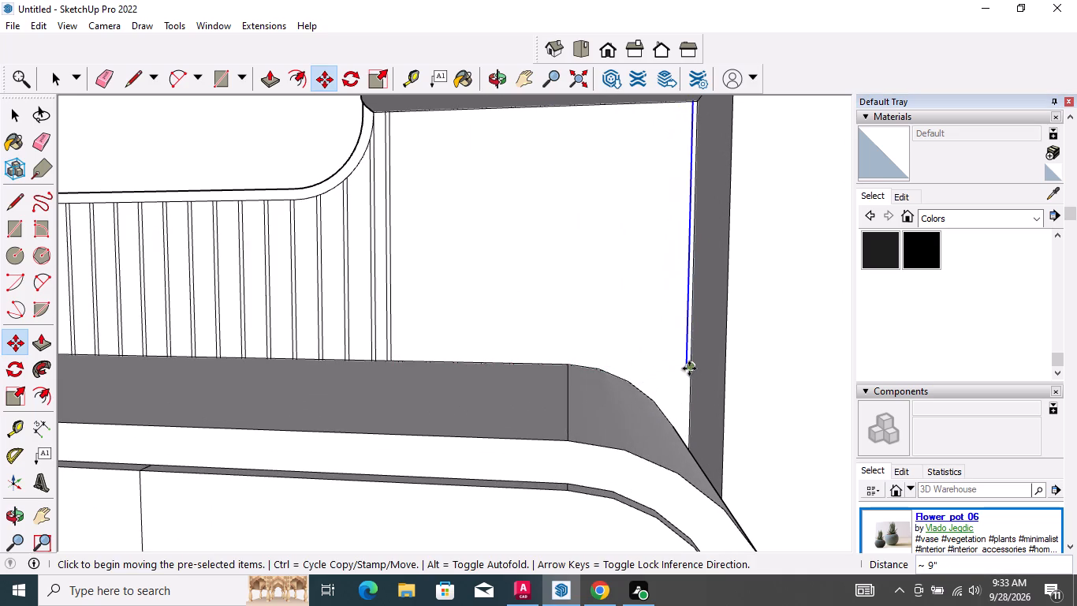
key("shift+slash")
type("20")
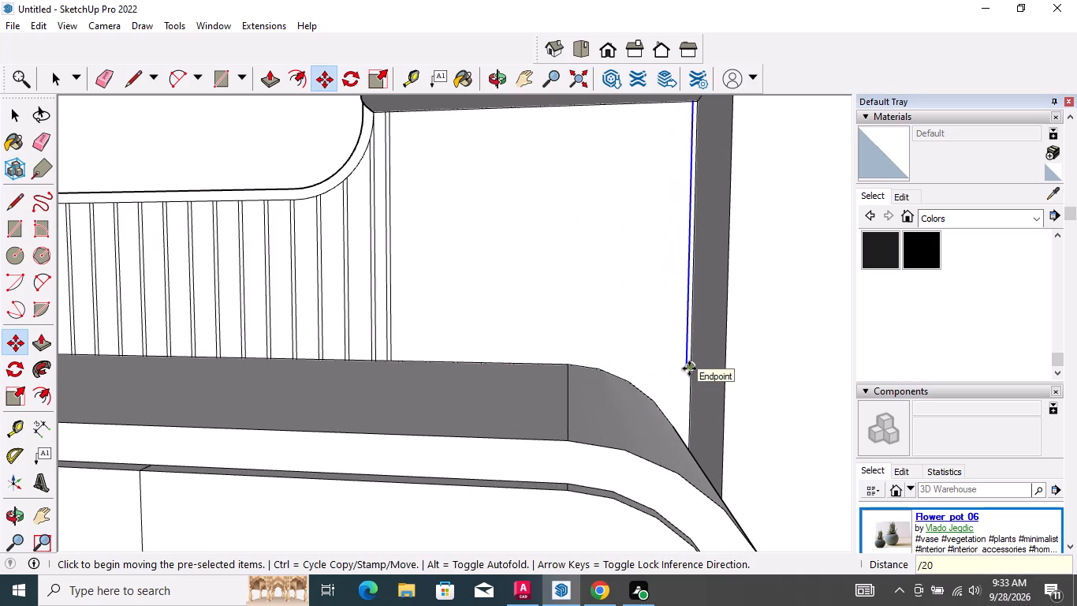
key("Return")
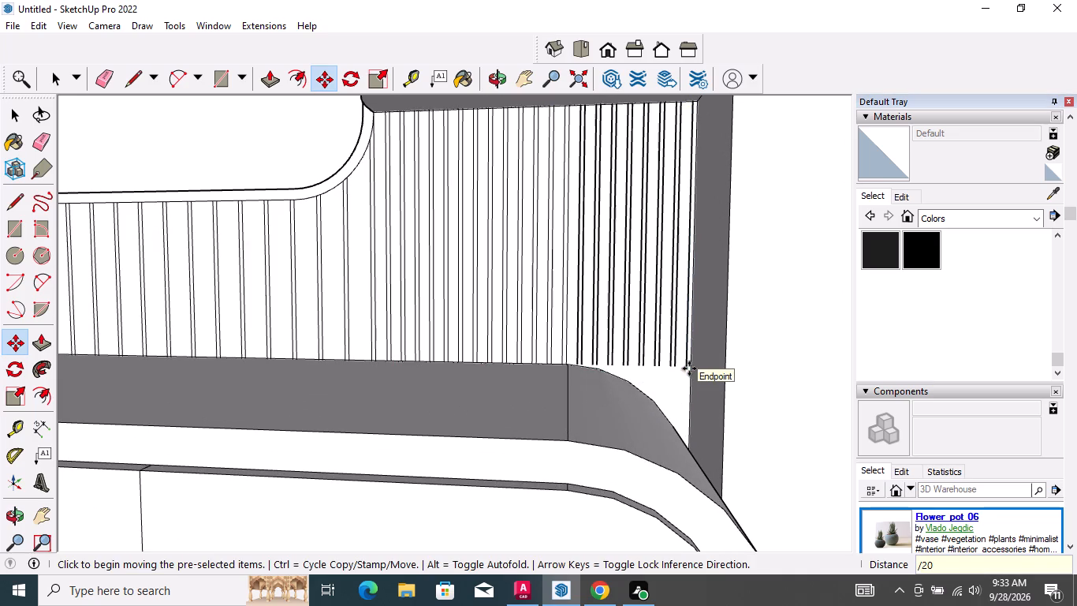
key("space")
Erase the strip lines and their short end edges that project above the wall's top over the shelf section.
scroll(652, 319, "down", 4)
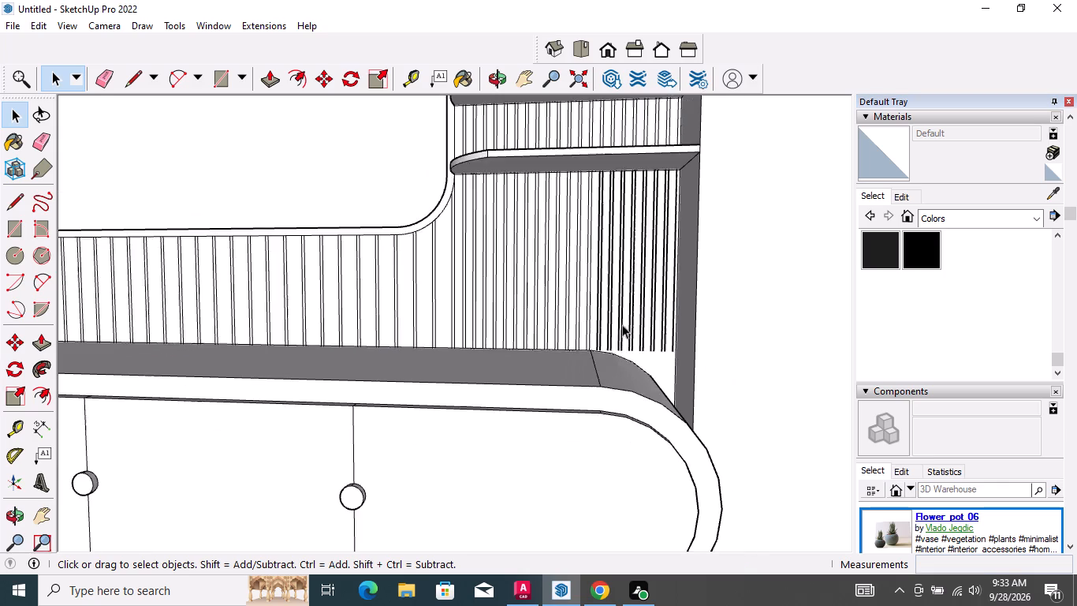
scroll(597, 347, "down", 8)
scroll(609, 239, "down", 4)
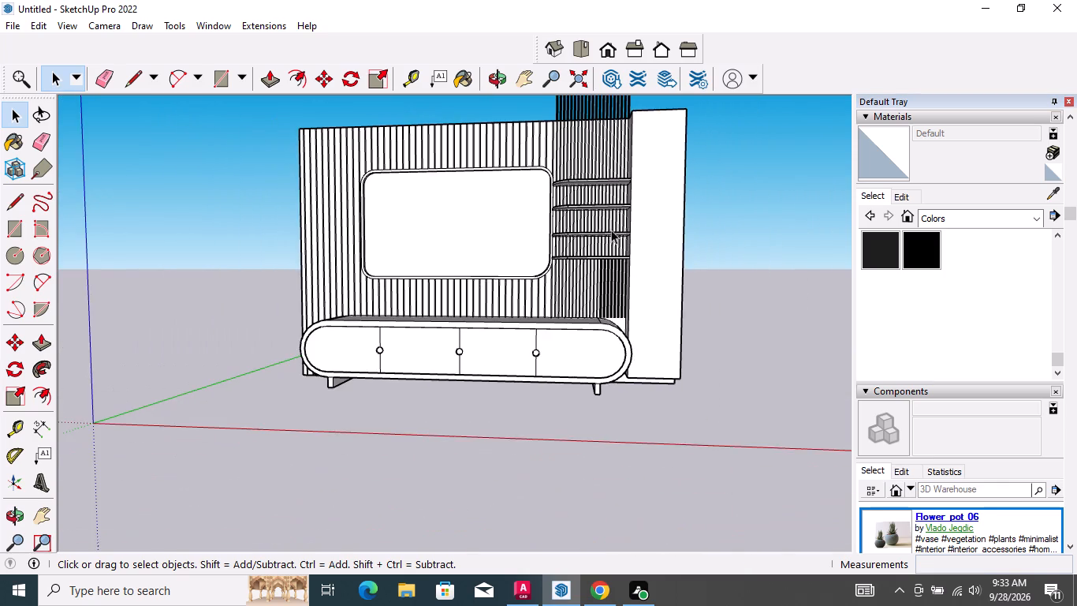
scroll(610, 204, "down", 6)
middle_click_drag(589, 145, 593, 252)
scroll(589, 166, "down", 1)
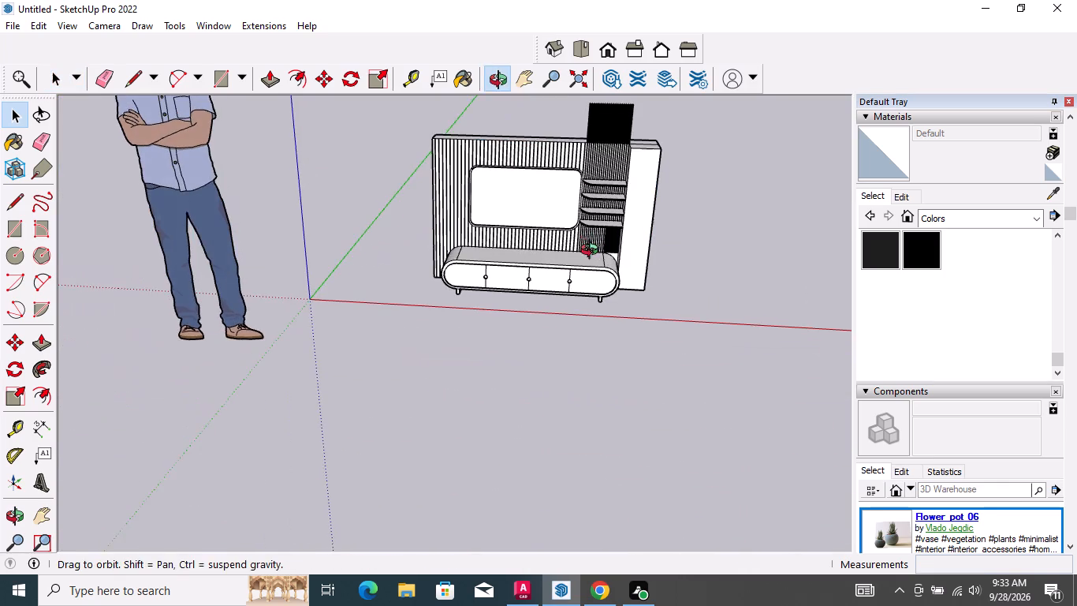
middle_click_drag(593, 252, 595, 252)
scroll(629, 99, "up", 5)
key("e")
left_click_drag(662, 121, 543, 126)
left_click_drag(643, 136, 546, 121)
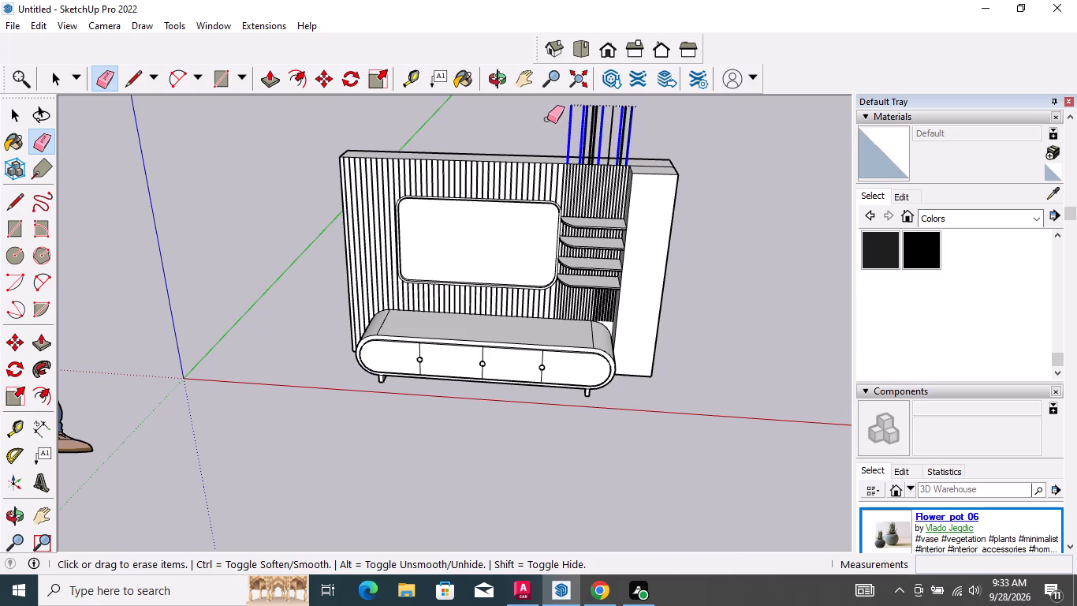
left_click_drag(666, 129, 537, 117)
left_click_drag(652, 125, 533, 115)
left_click_drag(617, 126, 543, 122)
left_click_drag(621, 129, 561, 130)
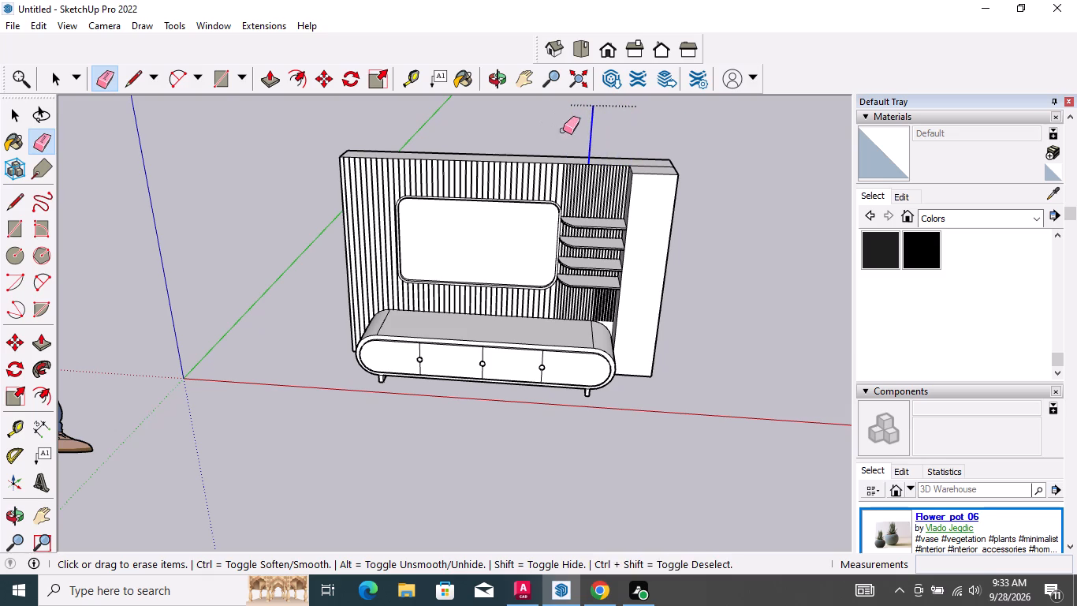
scroll(613, 141, "down", 4)
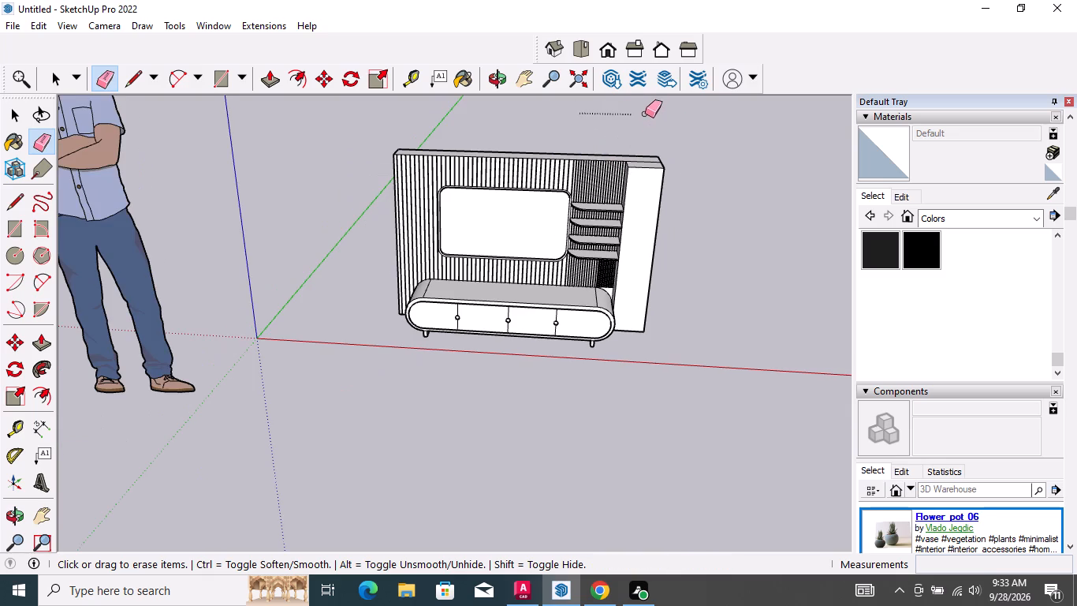
left_click_drag(634, 115, 574, 114)
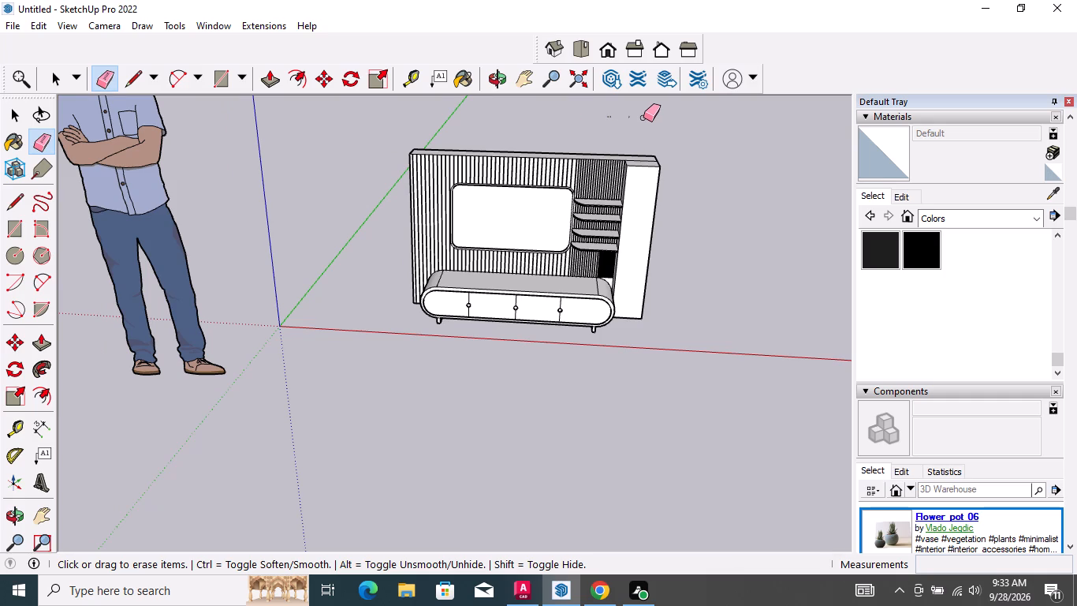
left_click_drag(640, 118, 601, 123)
left_click_drag(609, 117, 617, 116)
key("space")
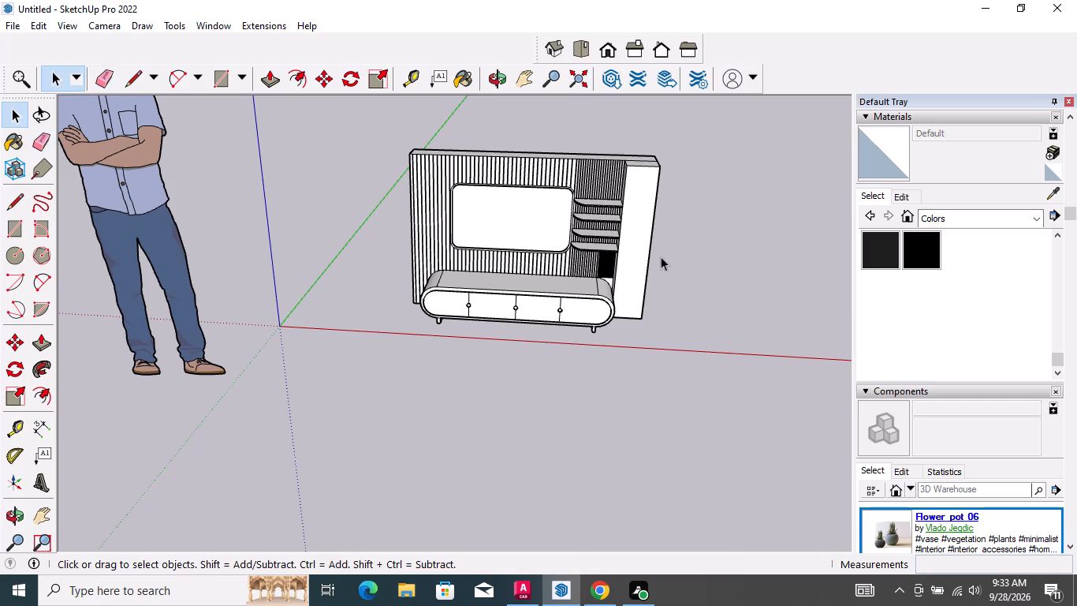
Examine the lower ends of the new strips around the cabinet's rounded end and the tall side panel.
middle_click_drag(661, 255, 598, 152)
scroll(594, 341, "up", 7)
middle_click_drag(580, 265, 596, 271)
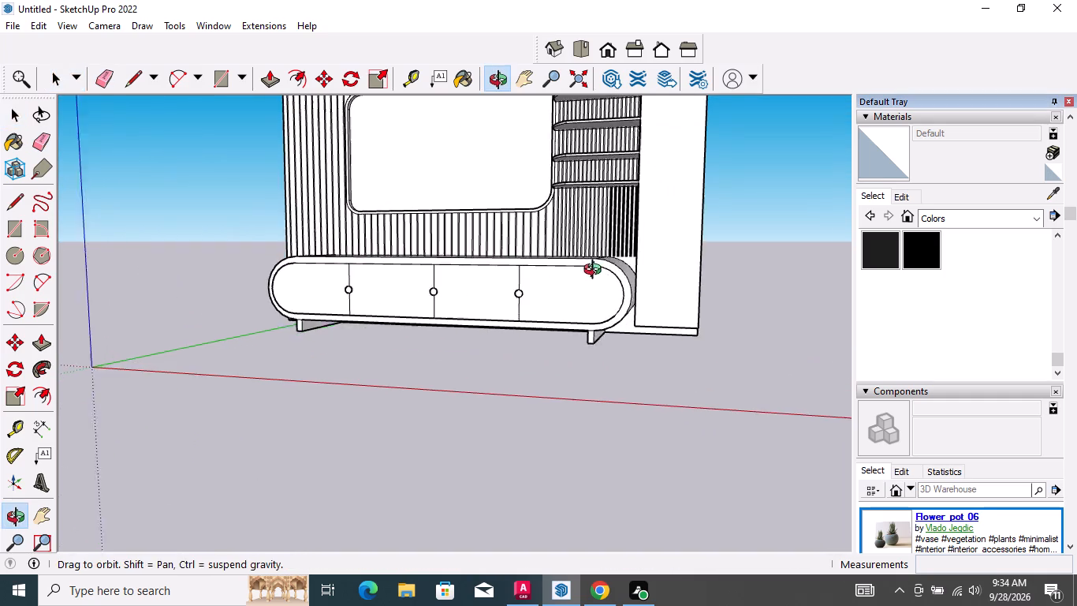
middle_click_drag(596, 271, 633, 264)
key("space")
scroll(588, 239, "up", 7)
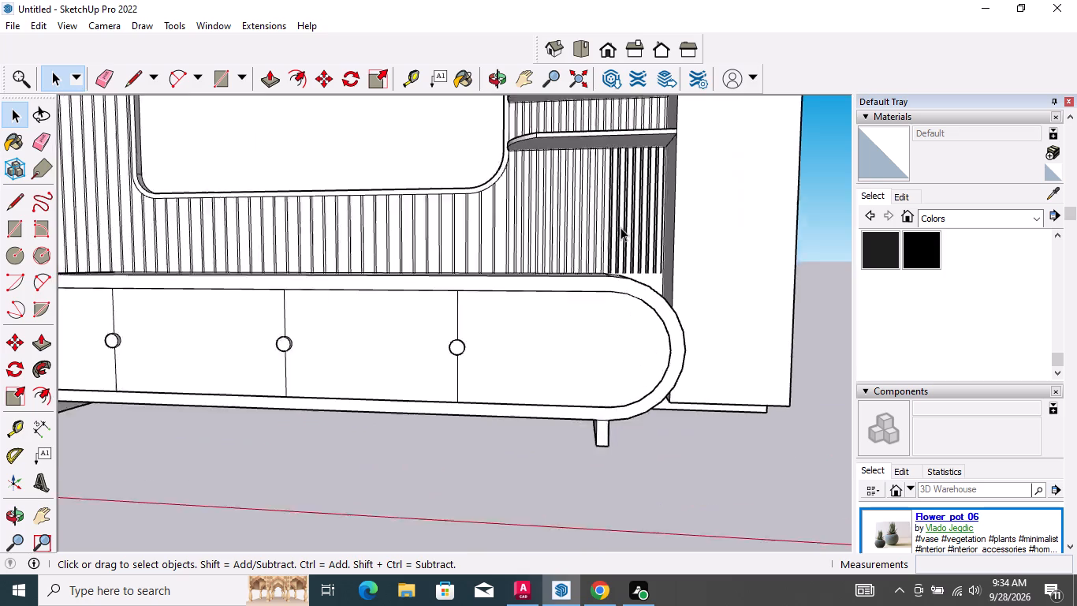
scroll(620, 227, "up", 6)
scroll(587, 208, "down", 2)
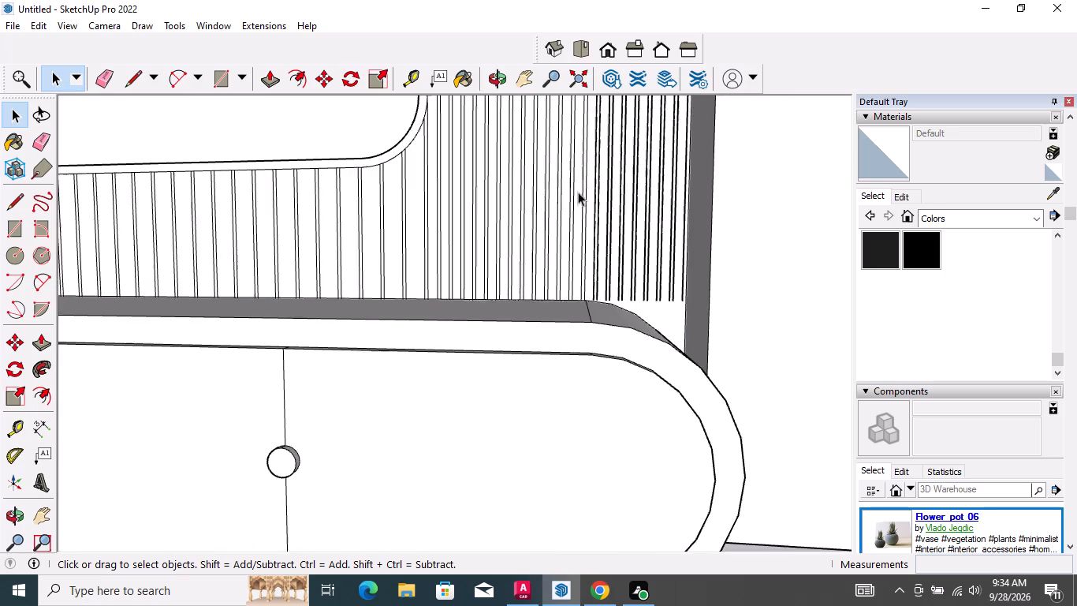
scroll(578, 192, "down", 6)
middle_click_drag(597, 269, 532, 220)
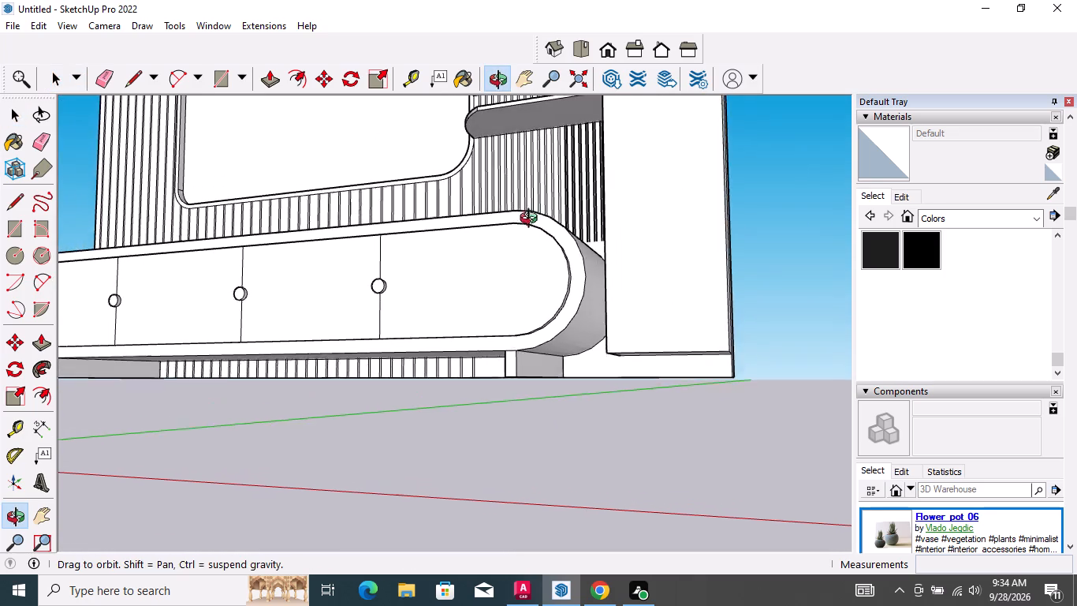
middle_click_drag(532, 220, 600, 259)
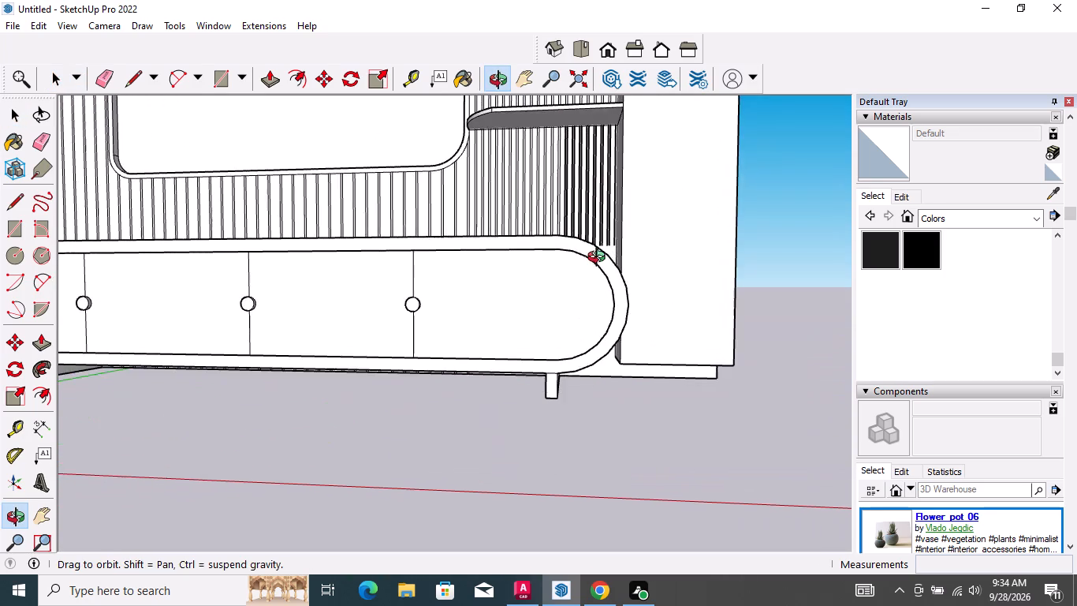
middle_click_drag(600, 259, 609, 298)
Draw a line about 8 7/16" long extending the strip line nearest the tall side panel down to the wall's bottom edge.
scroll(617, 283, "up", 11)
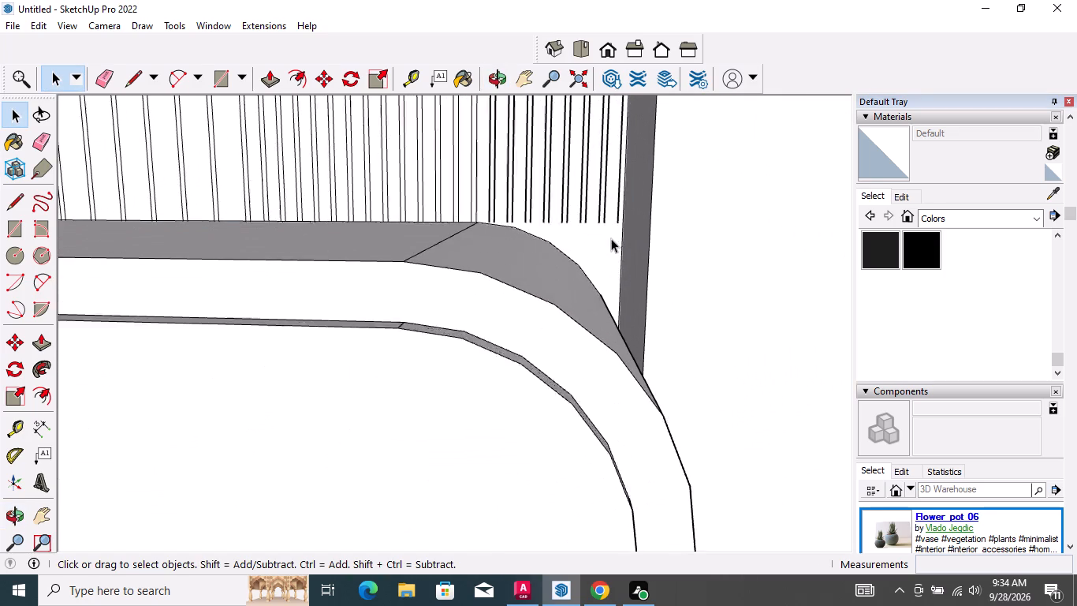
scroll(611, 238, "up", 1)
key("l")
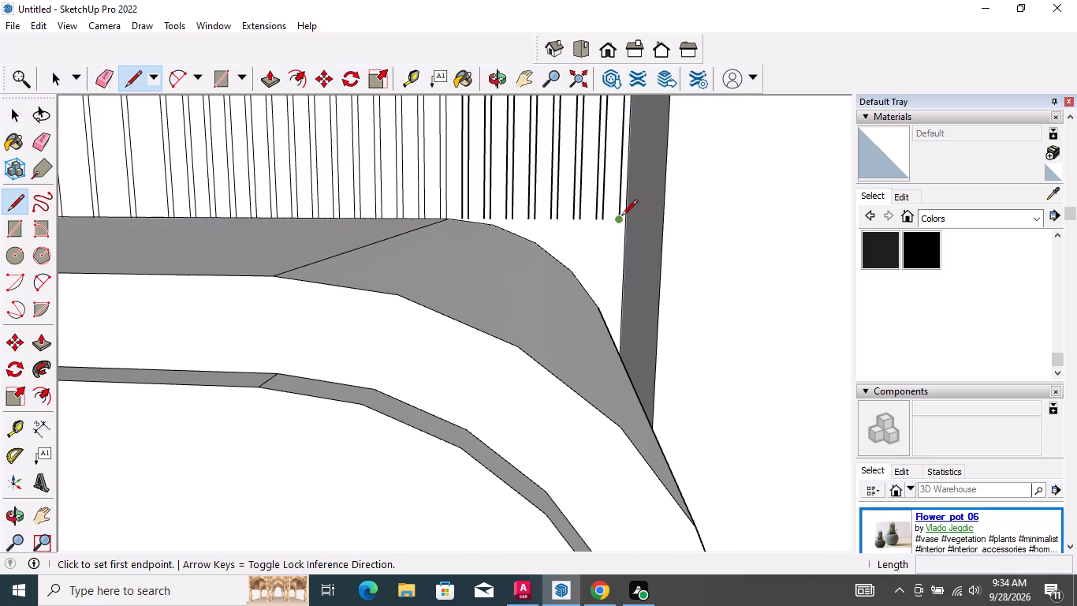
left_click(620, 219)
scroll(617, 219, "down", 14)
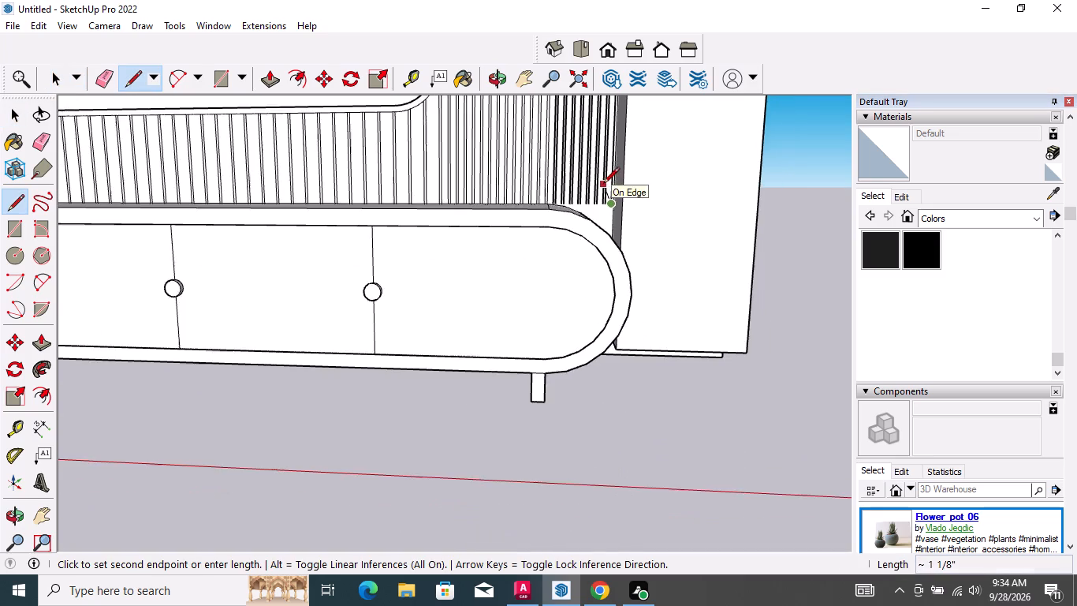
middle_click_drag(612, 321, 603, 245)
scroll(609, 311, "down", 1)
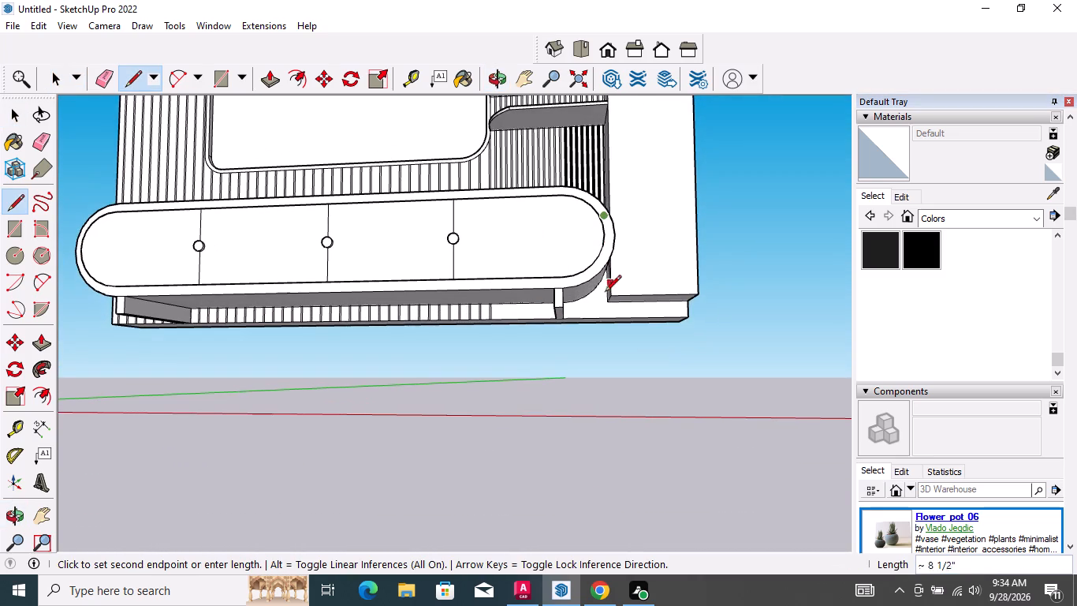
scroll(604, 317, "up", 9)
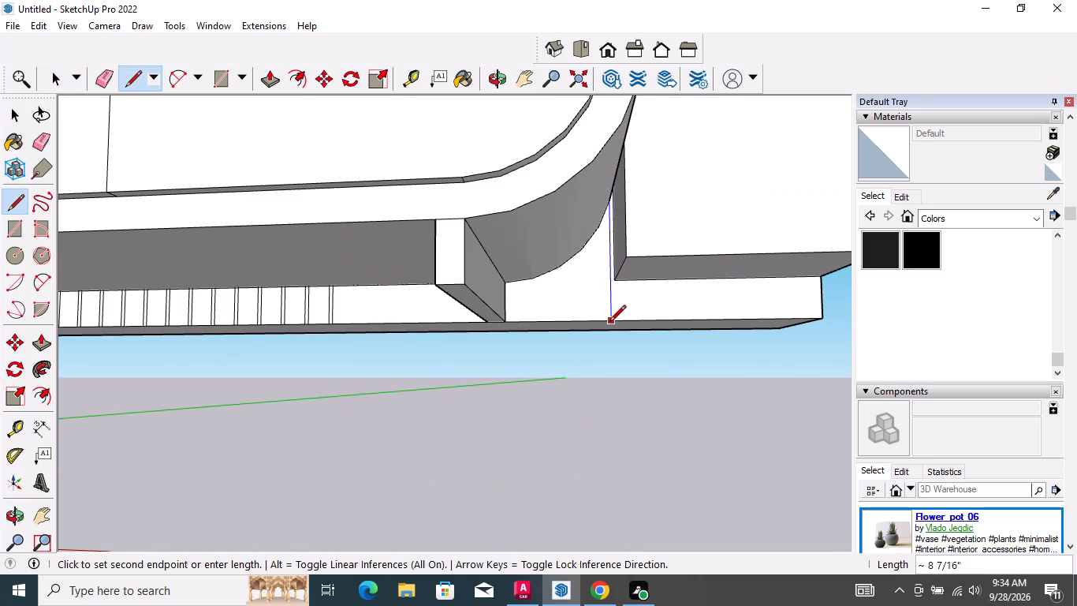
left_click(609, 323)
key("space")
Extend the far edge of the first full strip beside the side panel about 8 7/16" down to the wall's bottom edge.
scroll(594, 379, "down", 4)
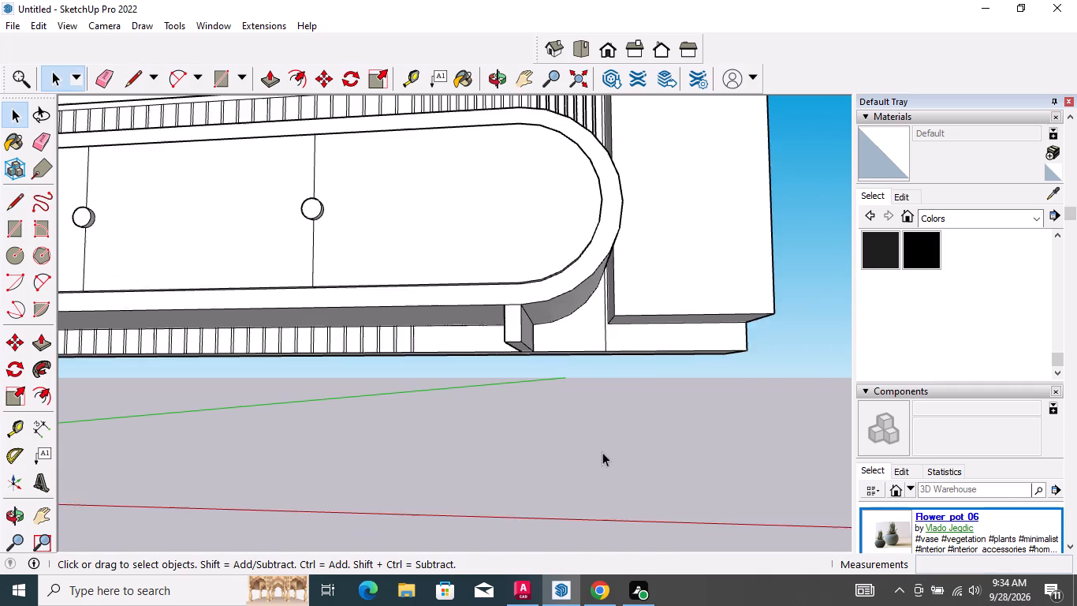
scroll(604, 450, "down", 4)
scroll(596, 226, "up", 6)
middle_click_drag(590, 331, 593, 350)
key("l")
middle_click_drag(589, 272, 578, 315)
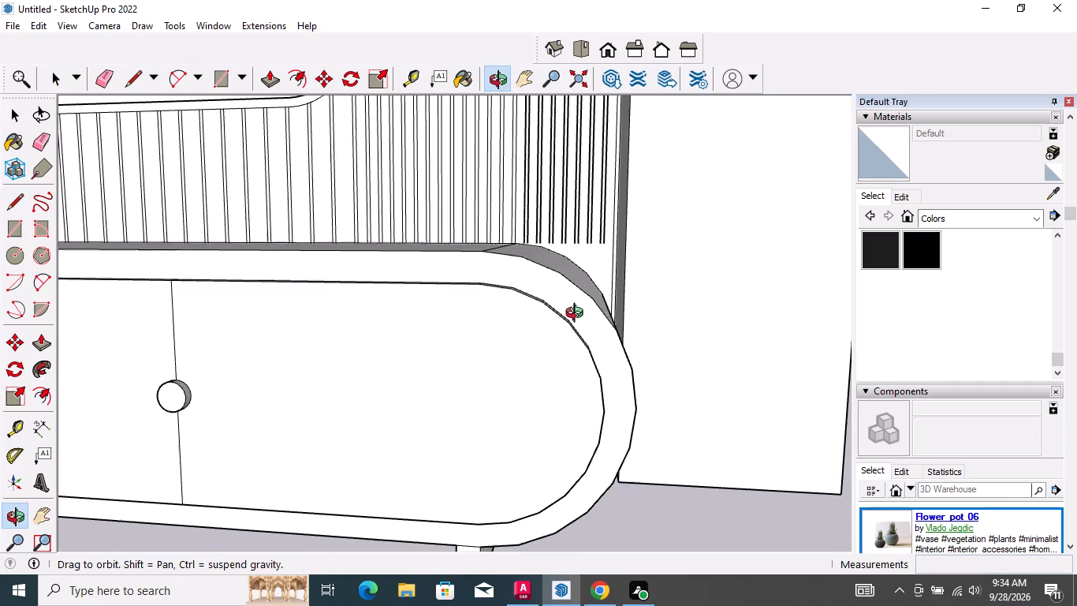
middle_click_drag(578, 315, 577, 322)
scroll(599, 245, "up", 3)
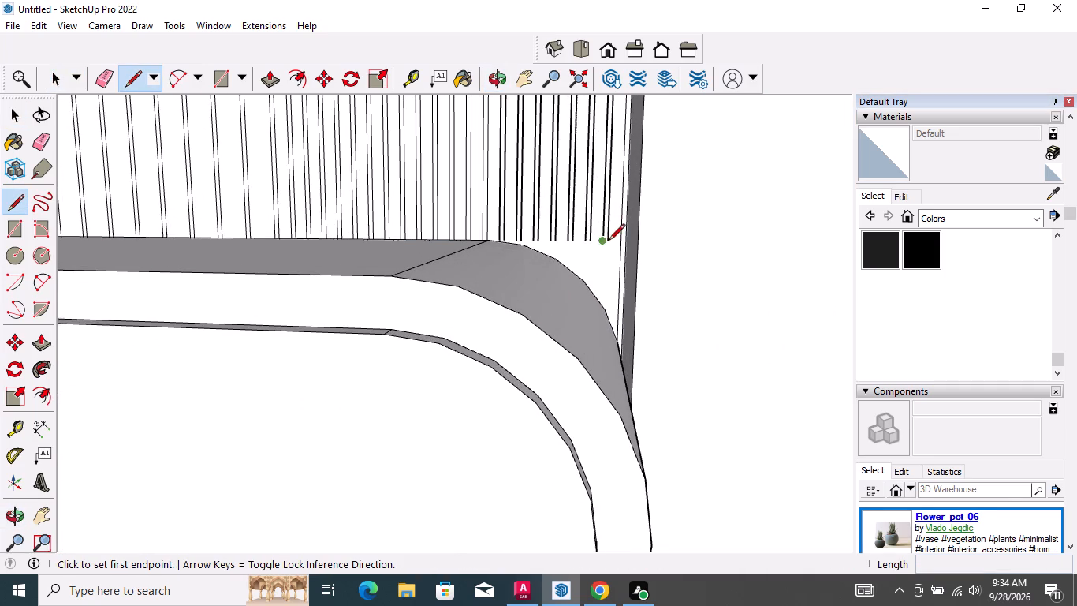
scroll(606, 245, "up", 5)
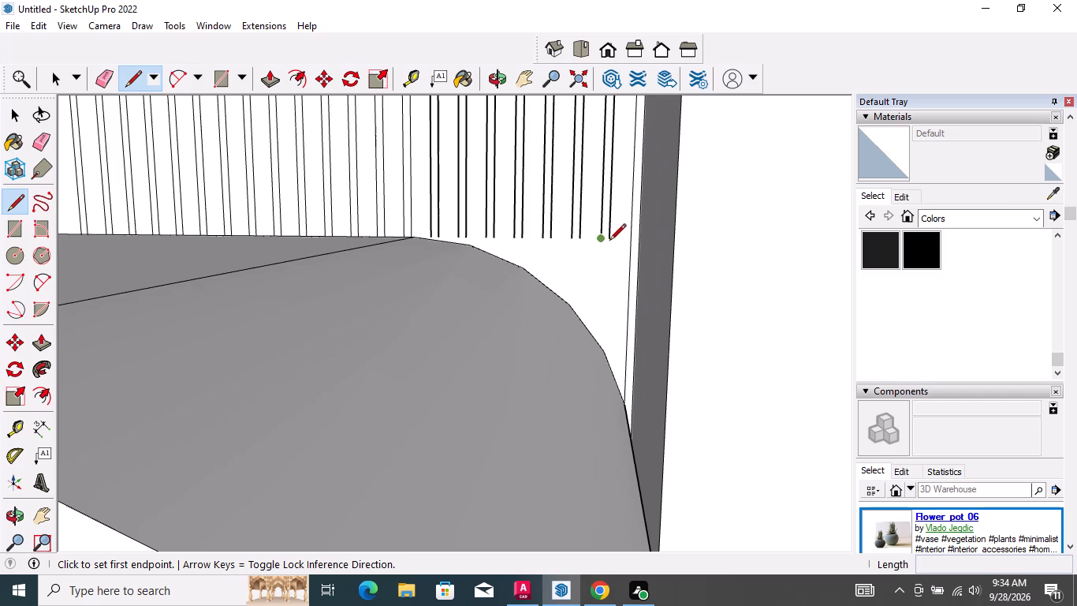
left_click(602, 241)
scroll(596, 290, "down", 5)
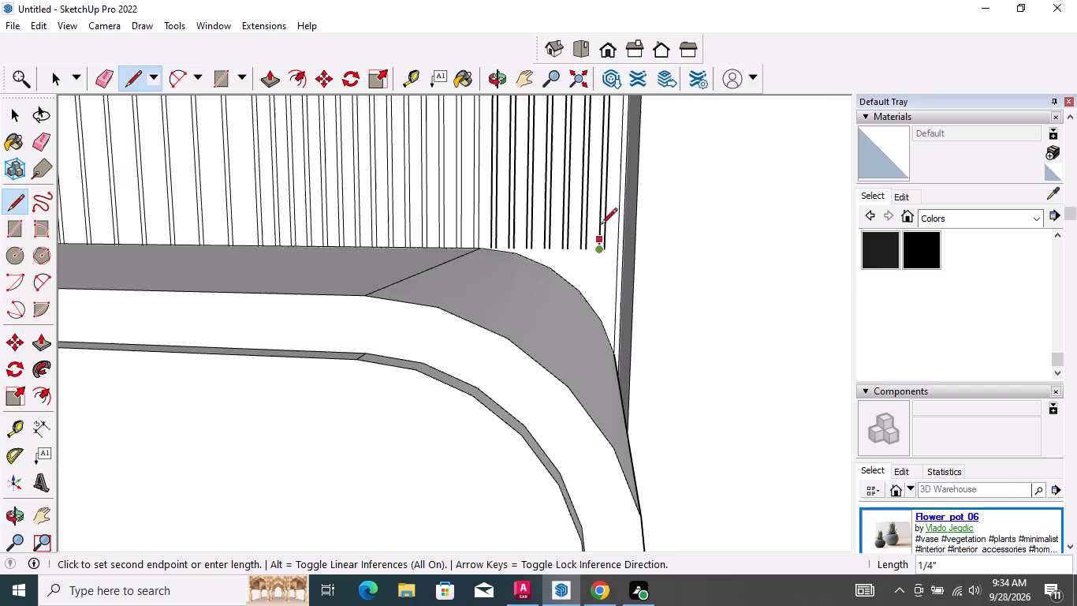
scroll(636, 168, "down", 10)
middle_click_drag(589, 413, 607, 249)
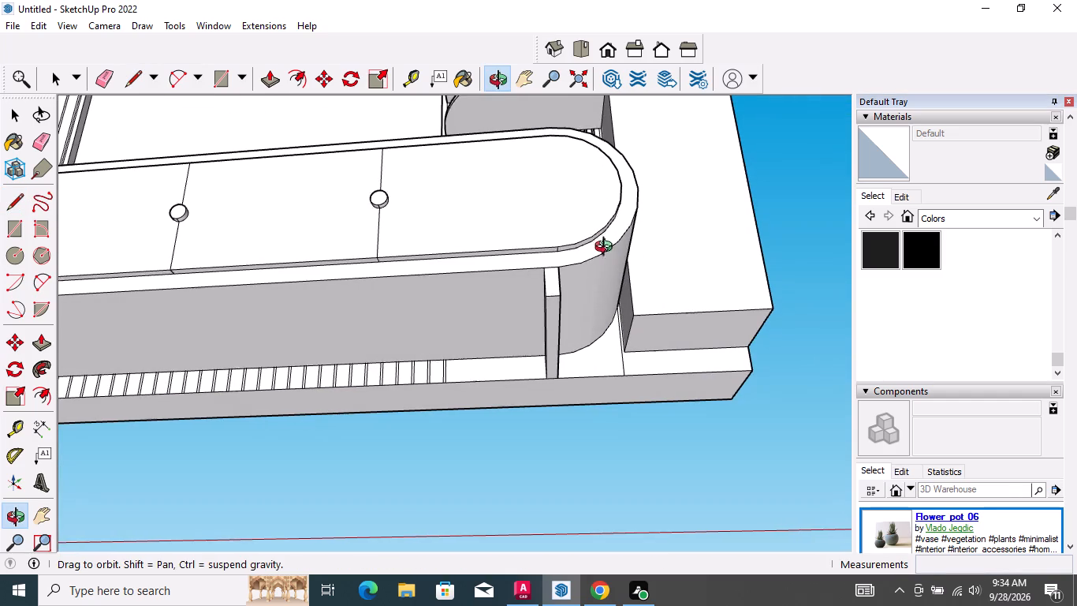
middle_click_drag(607, 249, 607, 243)
scroll(607, 350, "up", 8)
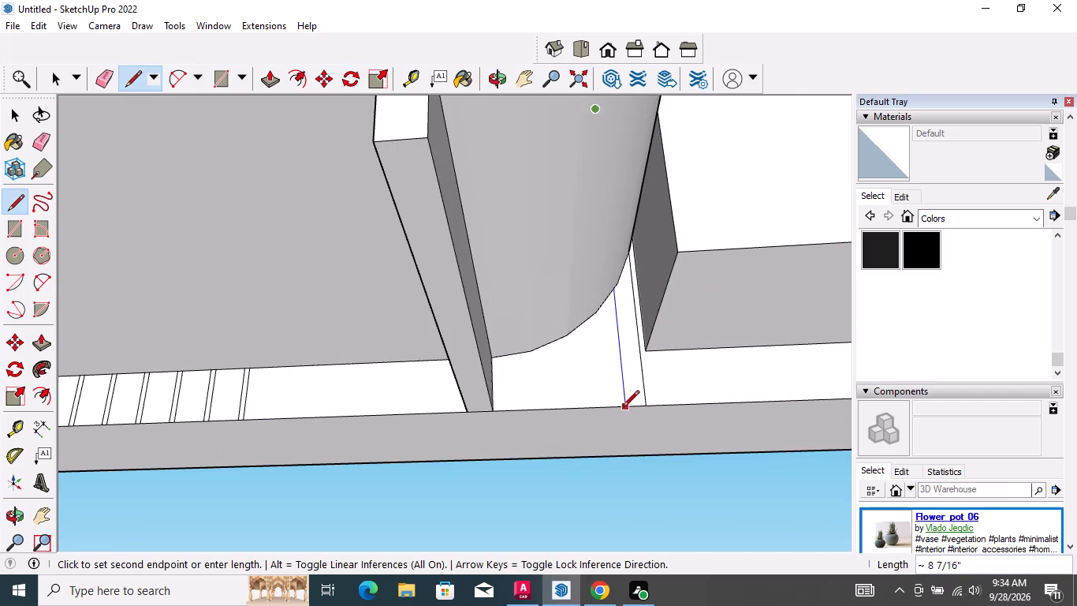
left_click(625, 408)
key("space")
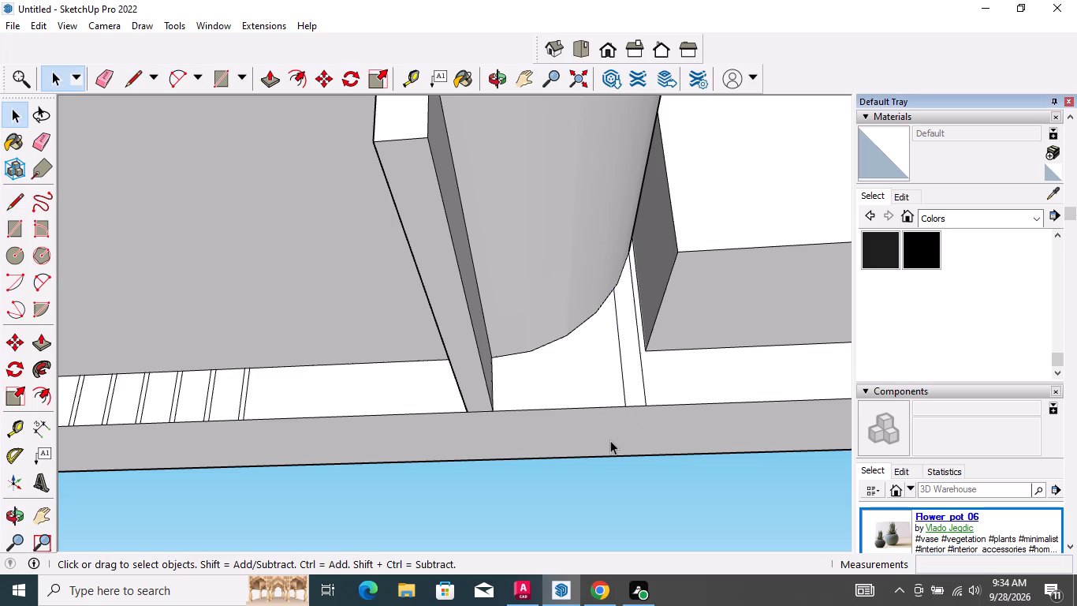
Extend that same strip's other edge, nearer the side panel, about 8 7/16" down to the wall's bottom edge.
key("l")
scroll(577, 391, "down", 9)
middle_click_drag(570, 234, 570, 271)
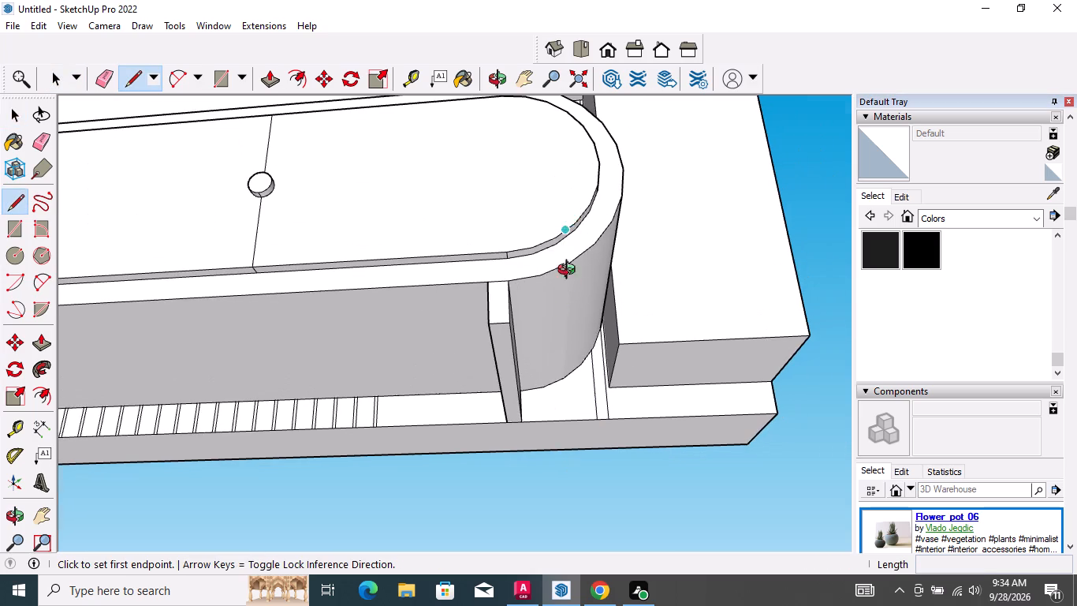
middle_click_drag(570, 271, 565, 488)
scroll(584, 331, "up", 8)
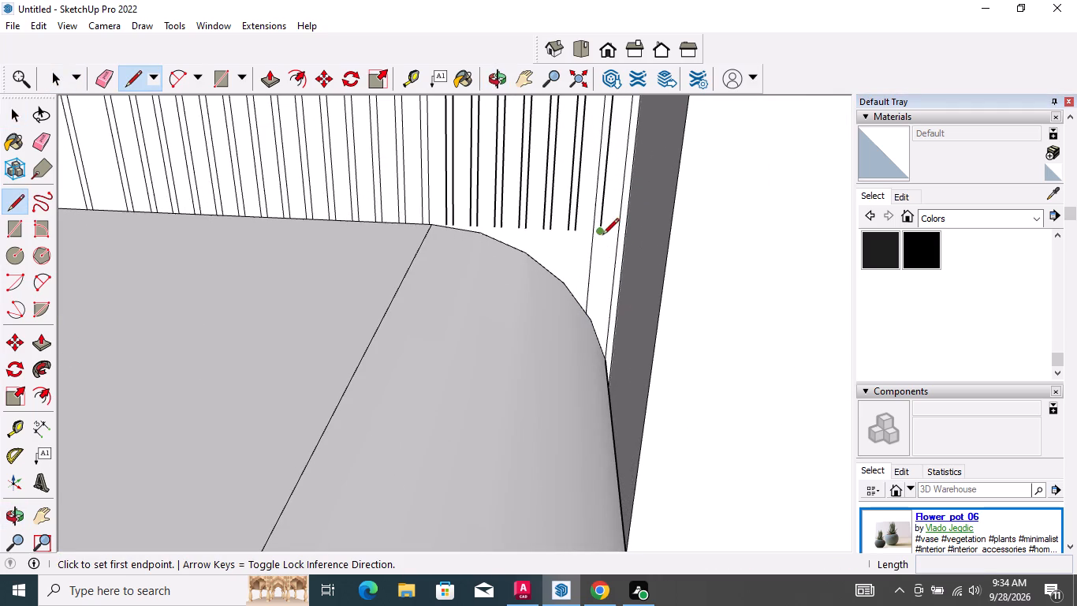
scroll(605, 249, "up", 7)
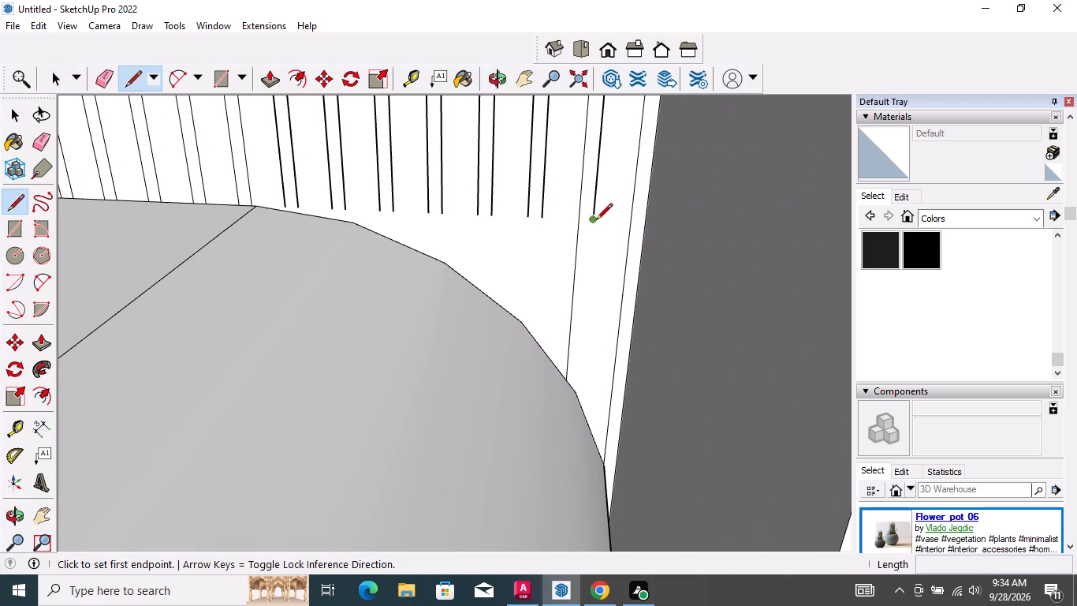
left_click(594, 220)
scroll(605, 179, "down", 12)
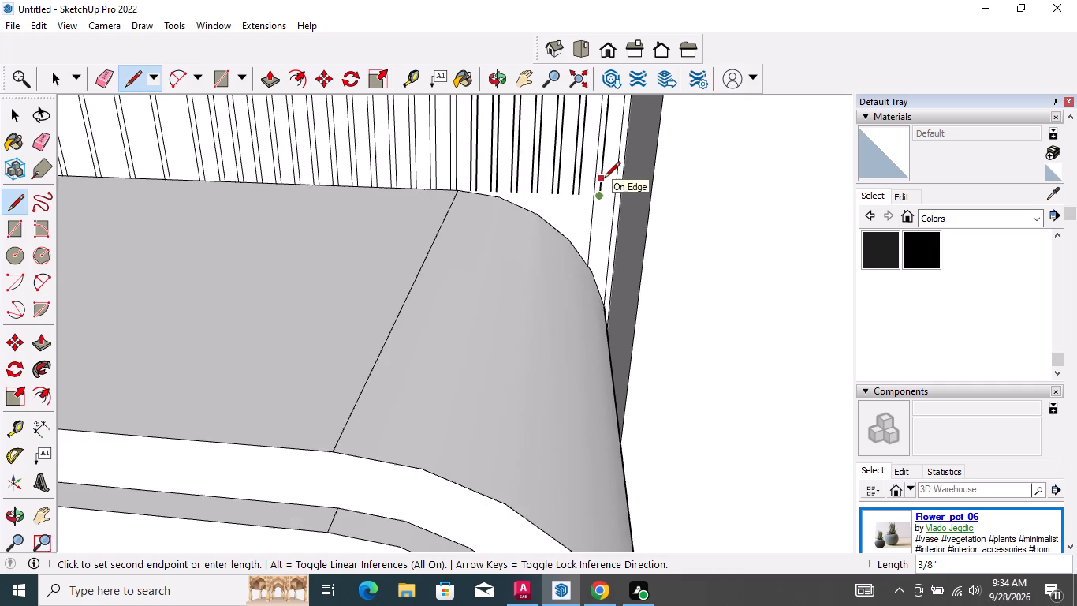
scroll(604, 179, "down", 7)
middle_click_drag(559, 488, 558, 316)
scroll(596, 395, "up", 12)
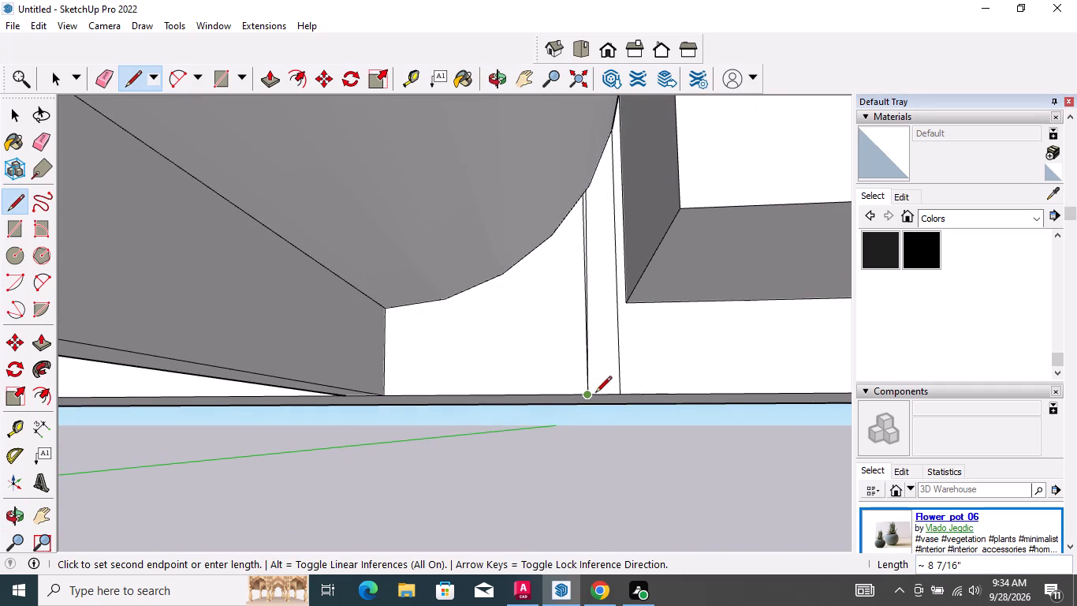
left_click(598, 394)
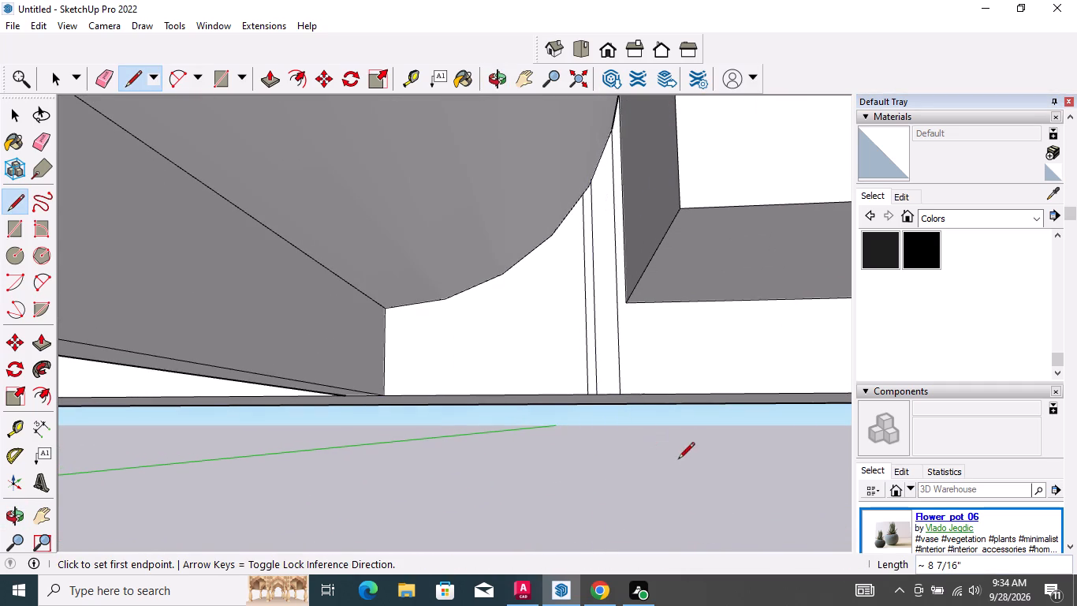
Extend the panel-side edge of the second full strip from the side panel about 8 7/16" down to the wall's bottom edge.
scroll(676, 461, "down", 15)
middle_click_drag(594, 242, 594, 245)
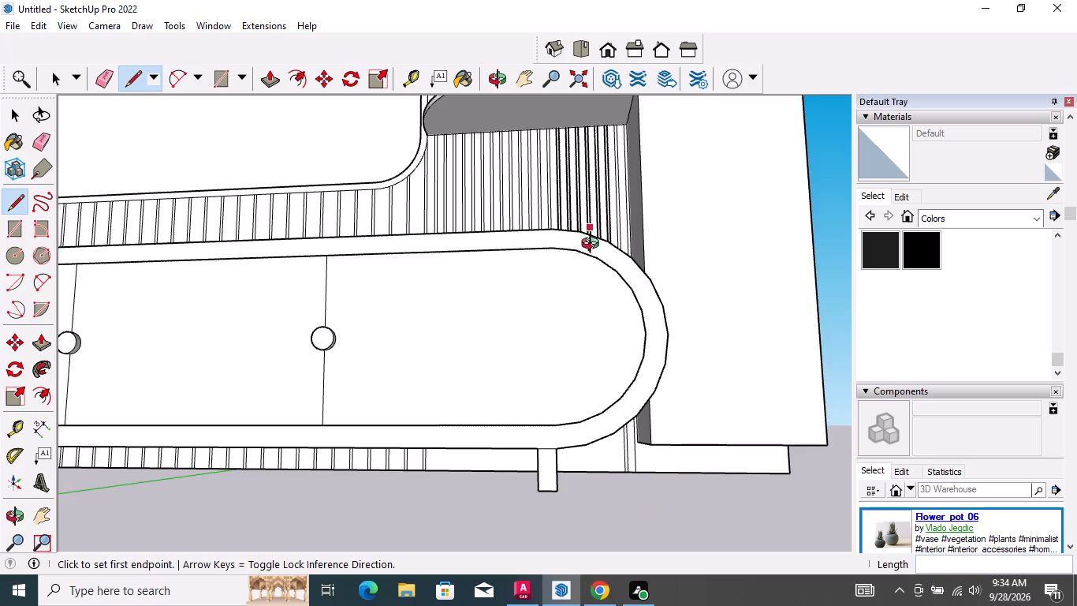
middle_click_drag(594, 245, 594, 444)
scroll(608, 298, "up", 13)
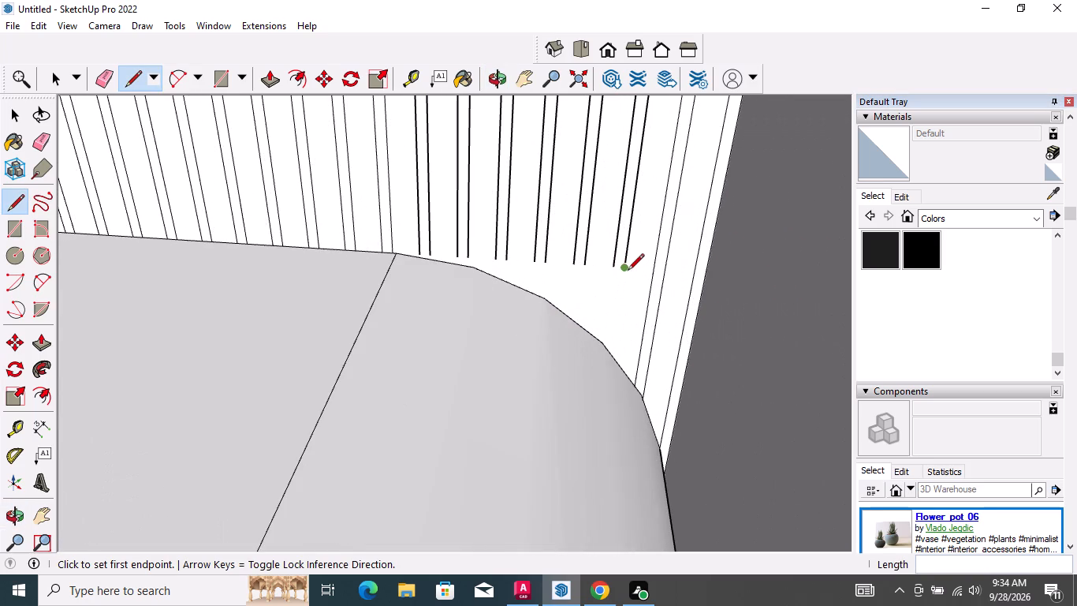
left_click(628, 268)
scroll(606, 285, "down", 20)
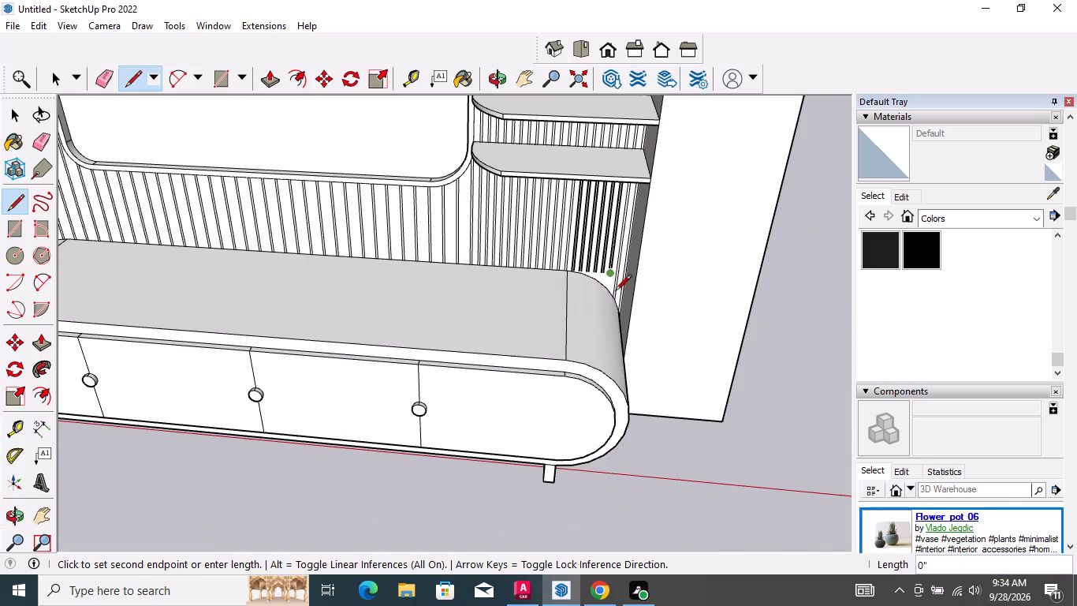
scroll(611, 440, "down", 1)
middle_click_drag(611, 439, 611, 181)
scroll(611, 448, "up", 8)
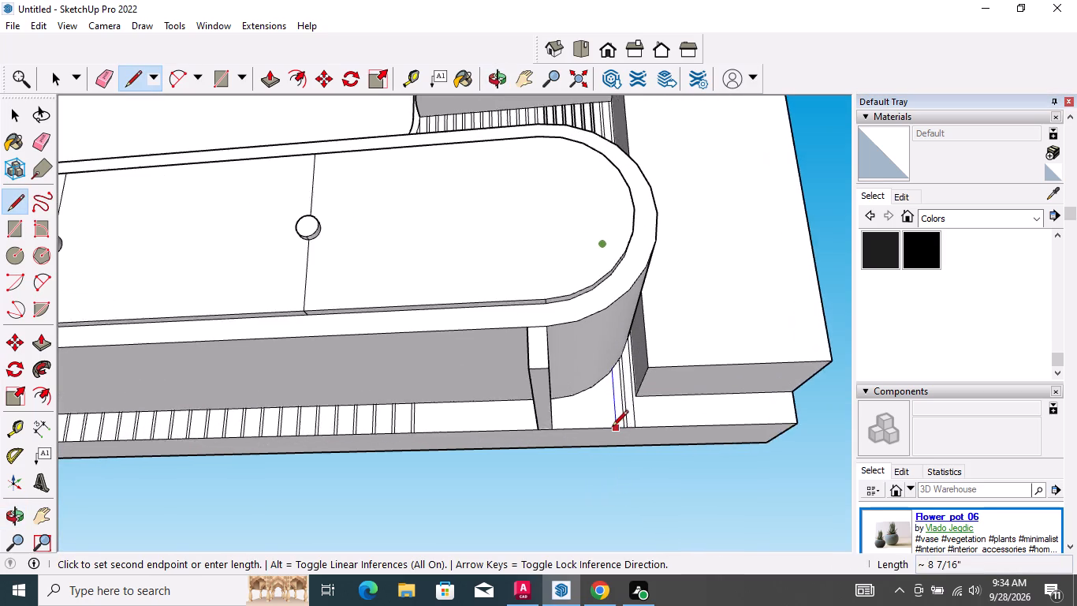
scroll(612, 428, "up", 5)
left_click(619, 428)
Extend the second full strip's other edge, farther from the side panel, down behind the cabinet to the wall's bottom edge.
scroll(647, 459, "up", 1)
scroll(640, 474, "down", 8)
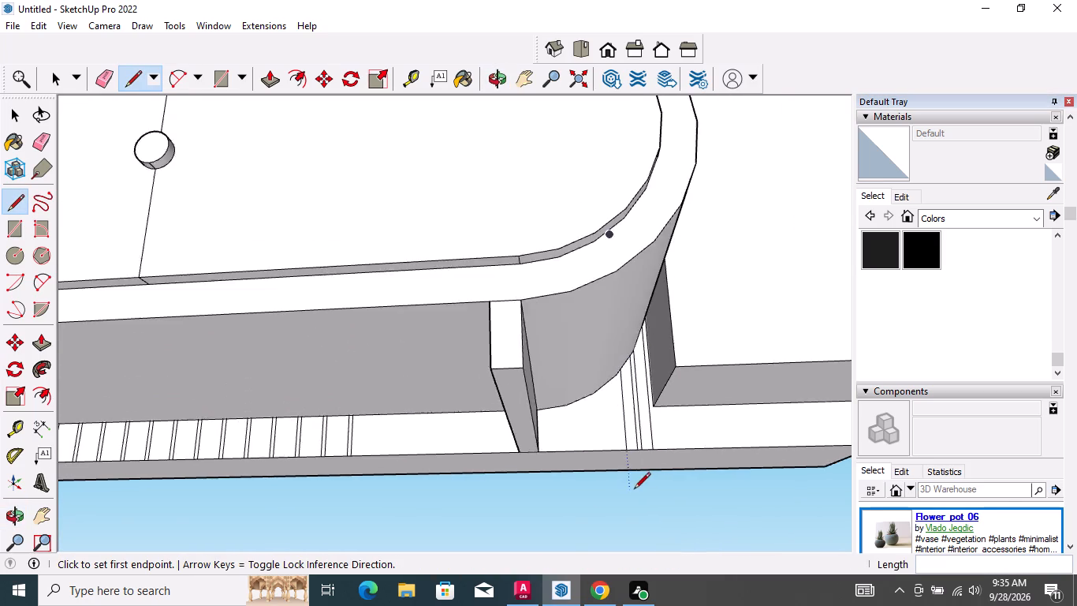
scroll(634, 490, "down", 7)
middle_click_drag(615, 310, 598, 443)
scroll(619, 377, "up", 5)
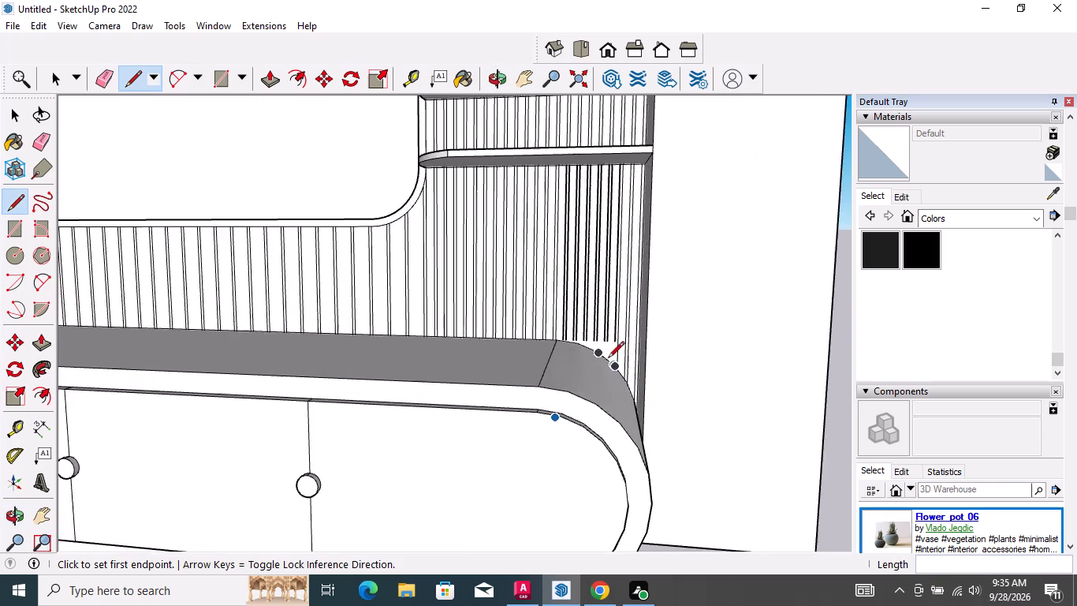
scroll(608, 359, "up", 11)
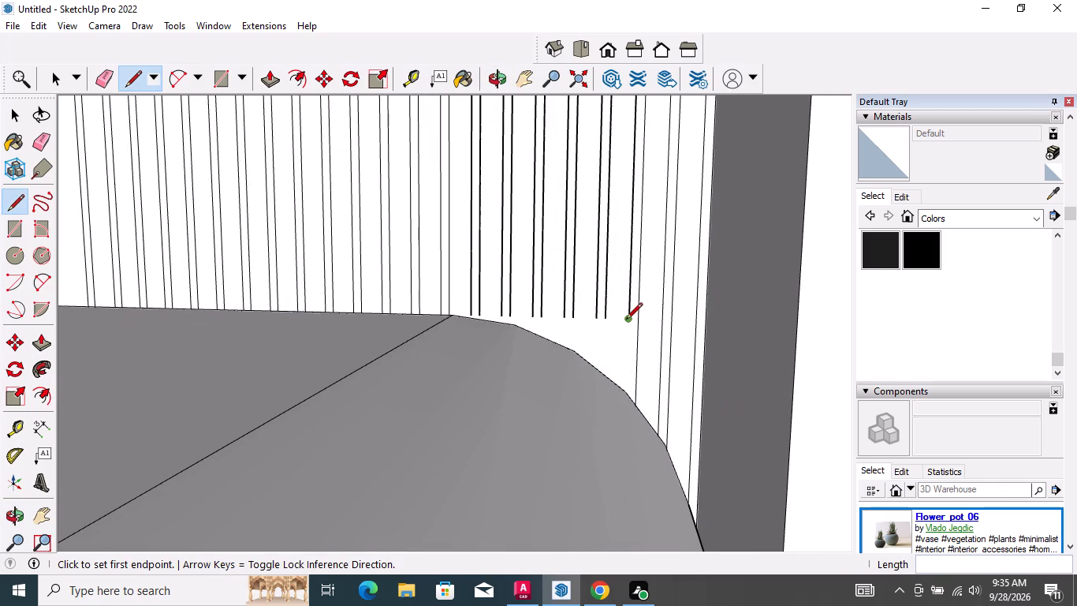
left_click(626, 320)
scroll(636, 301, "down", 15)
middle_click_drag(622, 419, 620, 298)
scroll(626, 462, "up", 13)
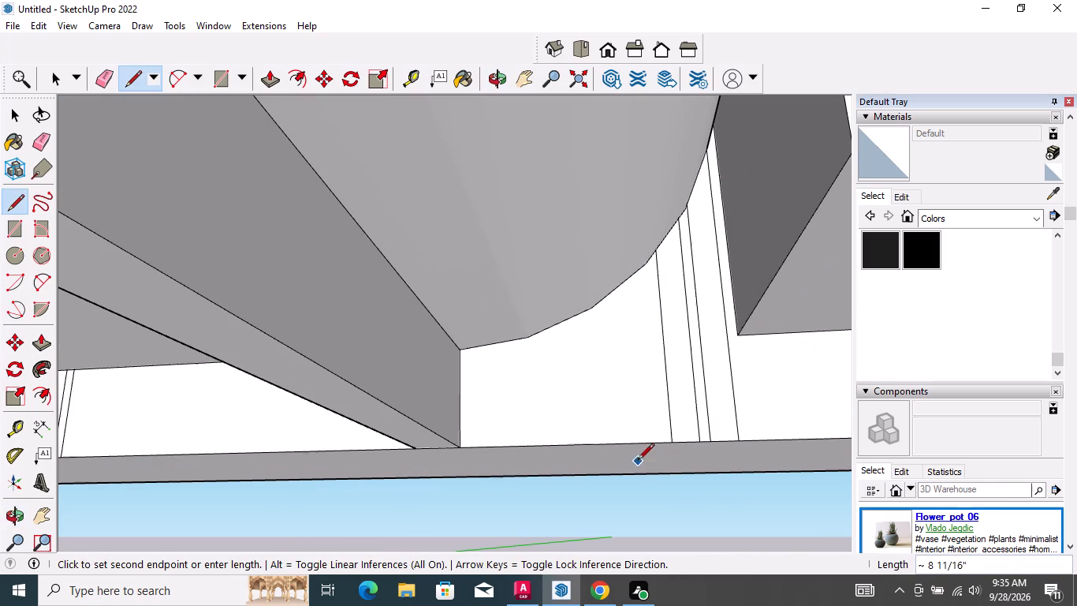
left_click(658, 445)
Extend the panel-side edge of the third full strip from the side panel about 8 7/16" down to the wall's bottom edge.
scroll(648, 508, "down", 6)
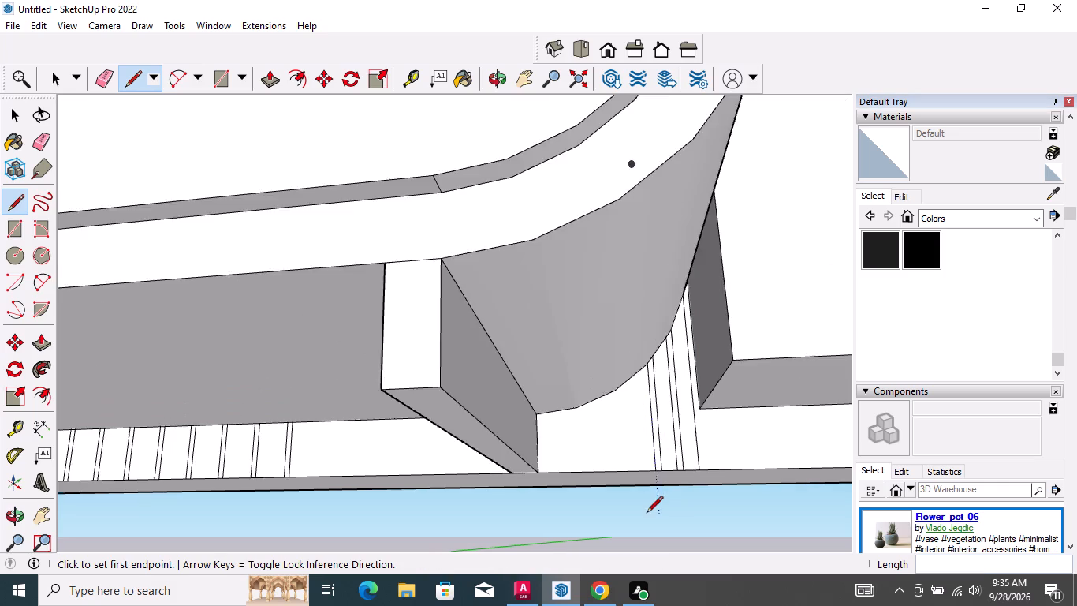
scroll(647, 514, "down", 9)
middle_click_drag(655, 330, 651, 422)
scroll(625, 316, "up", 3)
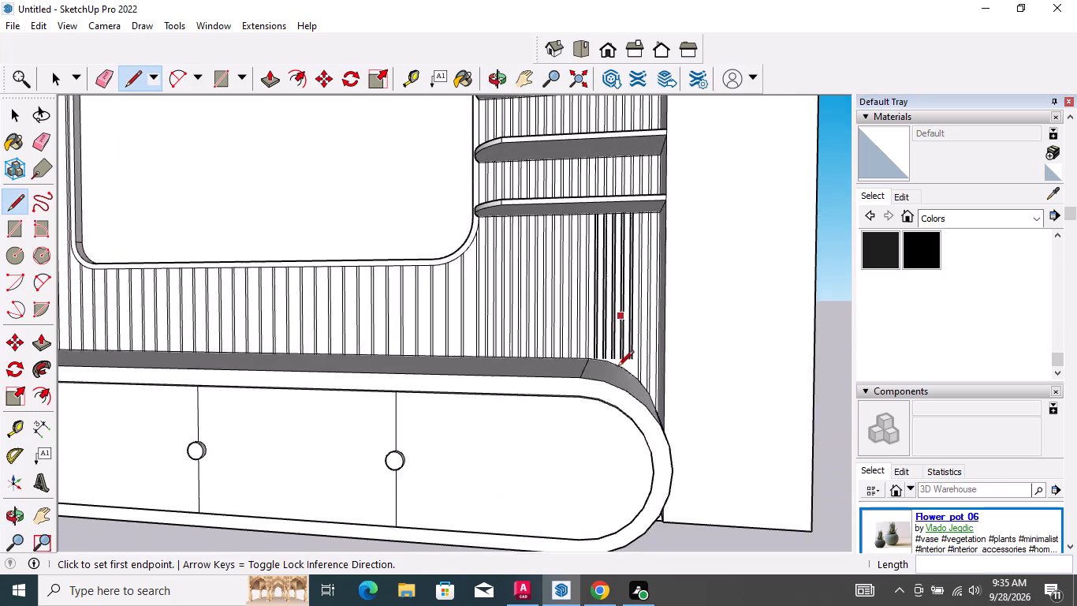
scroll(617, 368, "up", 11)
left_click(647, 368)
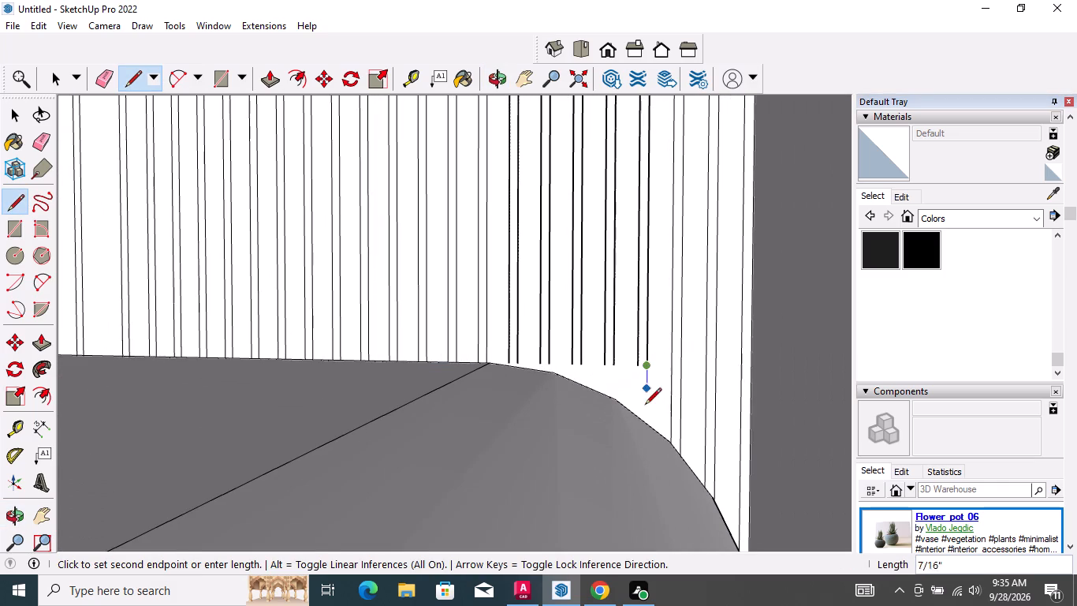
scroll(643, 384, "down", 20)
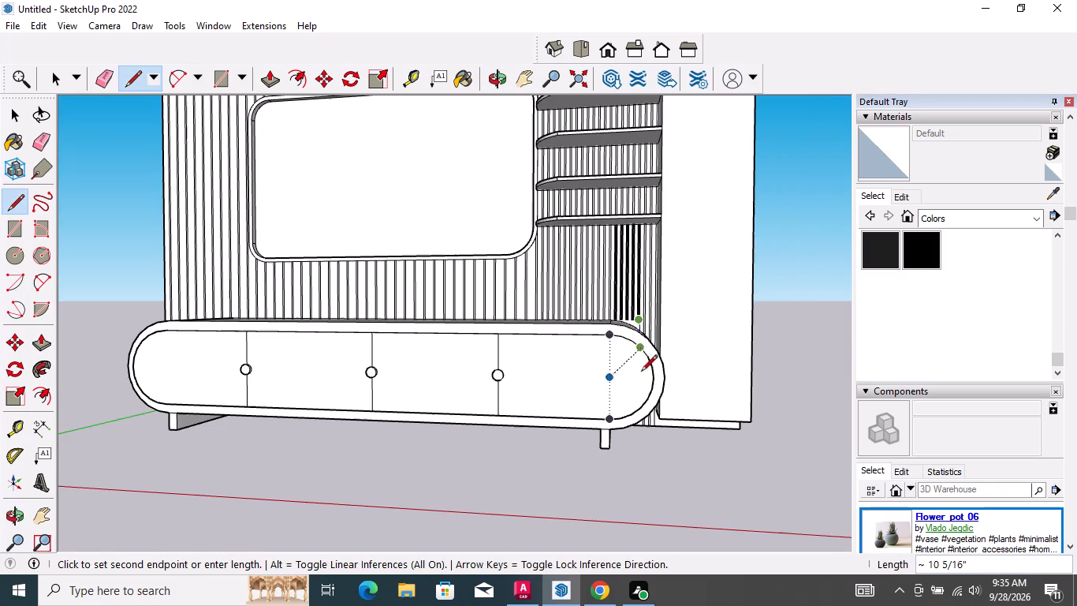
middle_click_drag(647, 474, 653, 357)
scroll(653, 410, "up", 8)
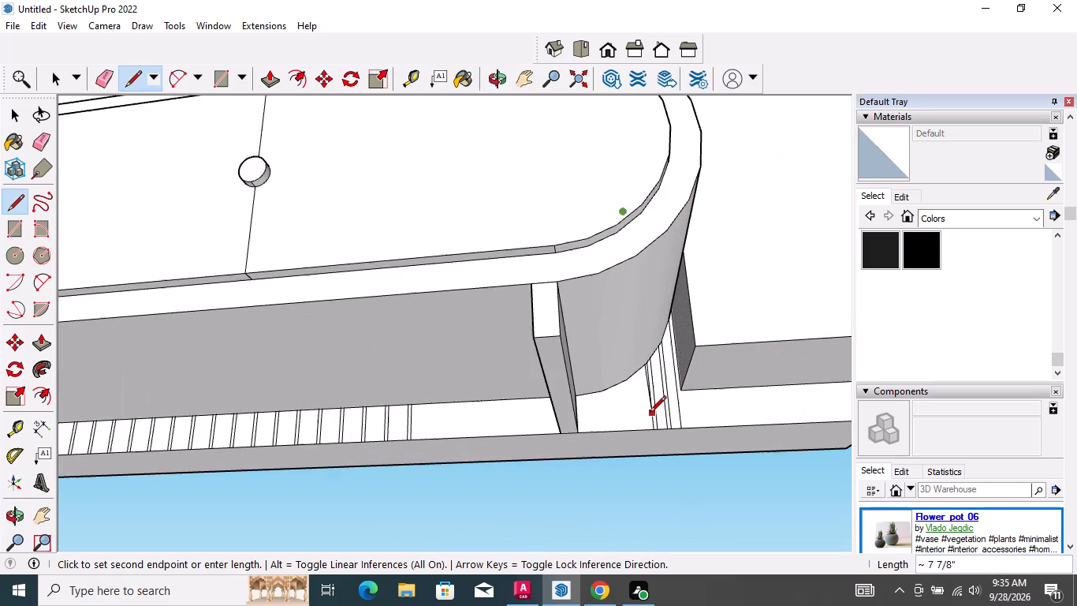
scroll(650, 413, "up", 6)
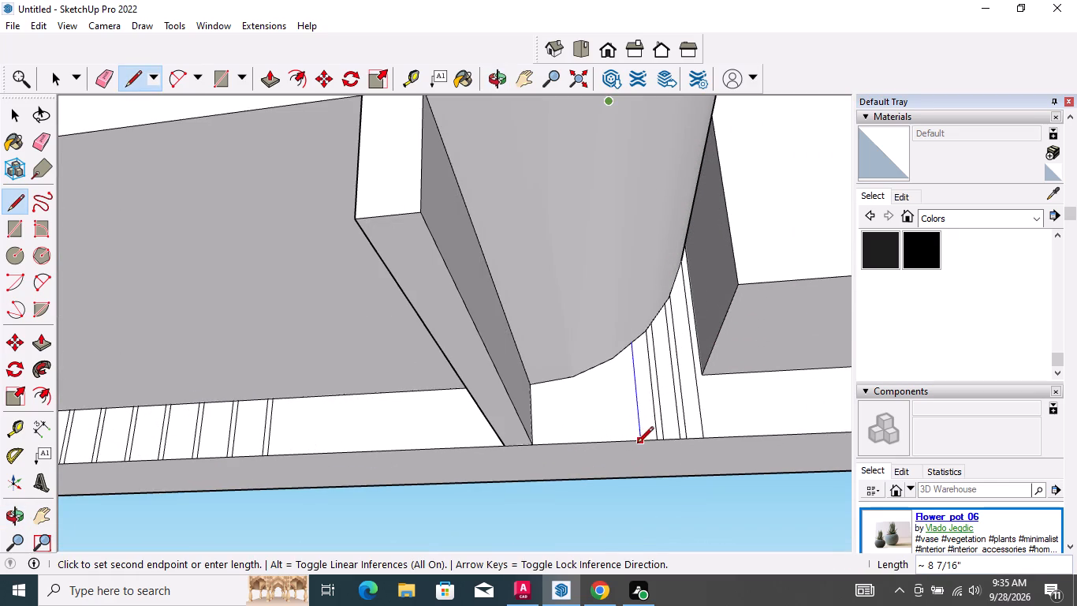
left_click(639, 443)
Extend the third full strip's other edge, farther from the side panel, about 8 7/16" down to the wall's bottom edge.
scroll(660, 469, "down", 15)
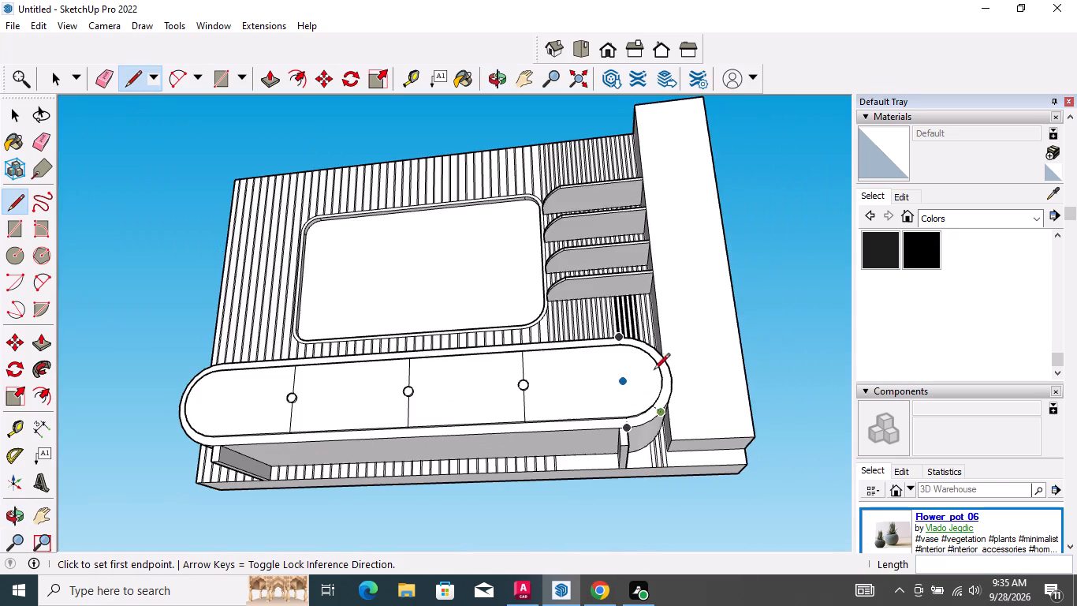
middle_click_drag(643, 342, 621, 504)
scroll(632, 428, "up", 13)
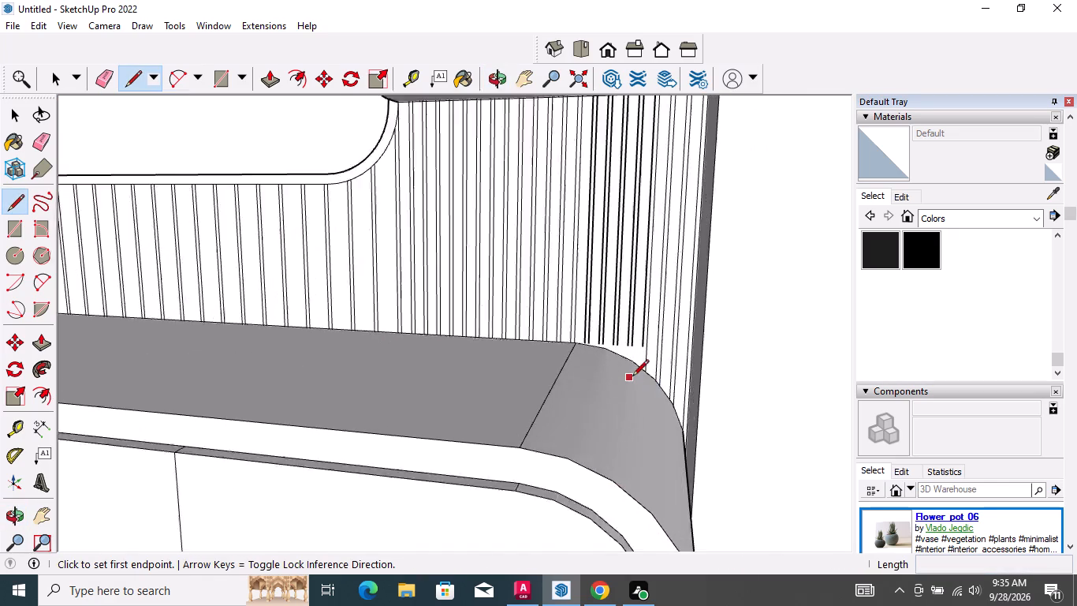
scroll(632, 377, "up", 5)
left_click(652, 327)
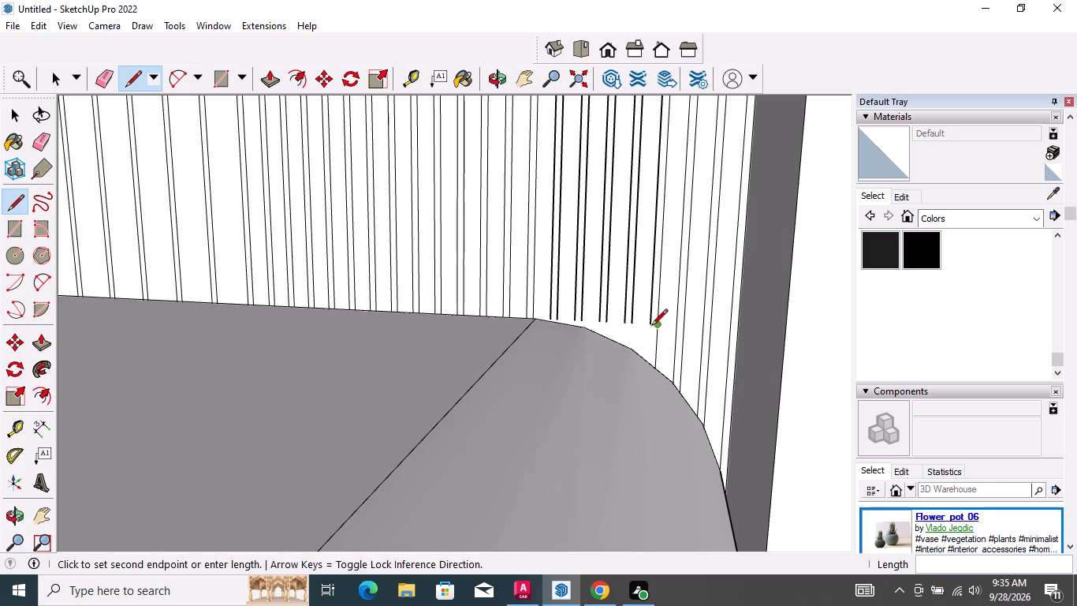
key("space")
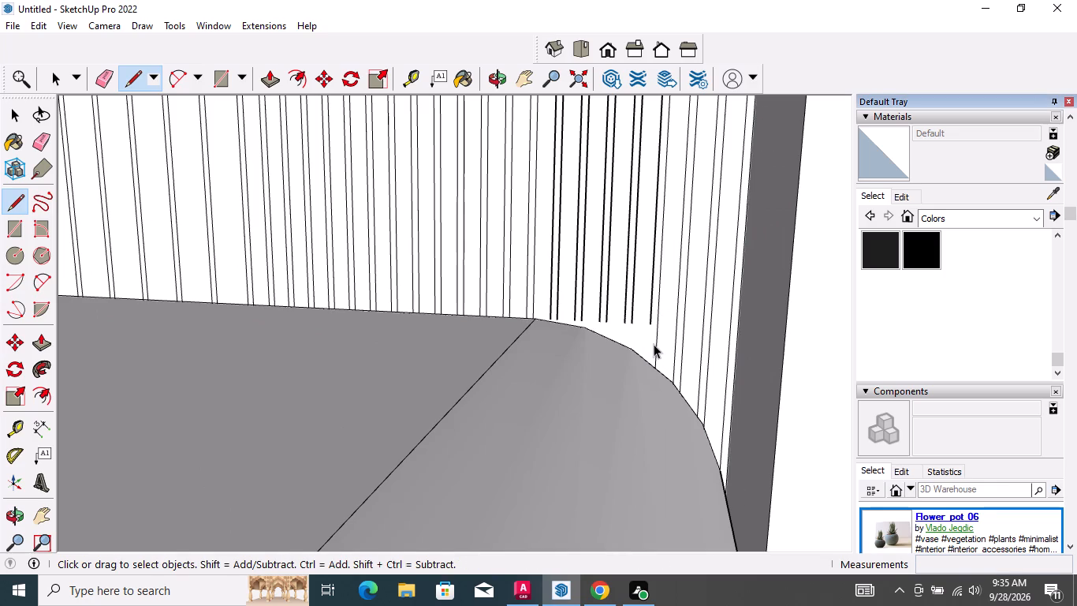
key("l")
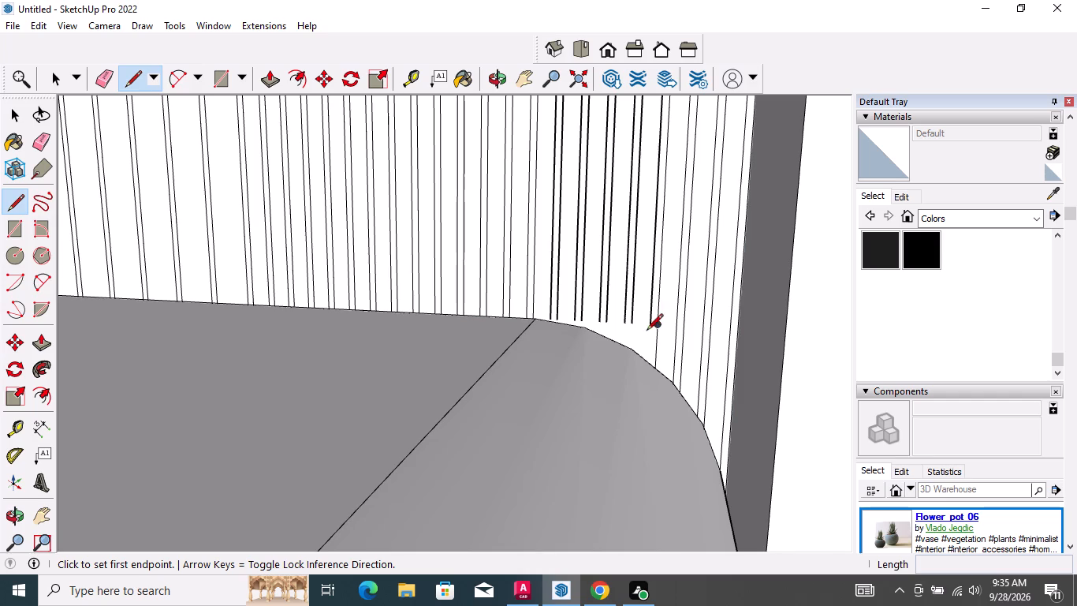
scroll(650, 329, "up", 6)
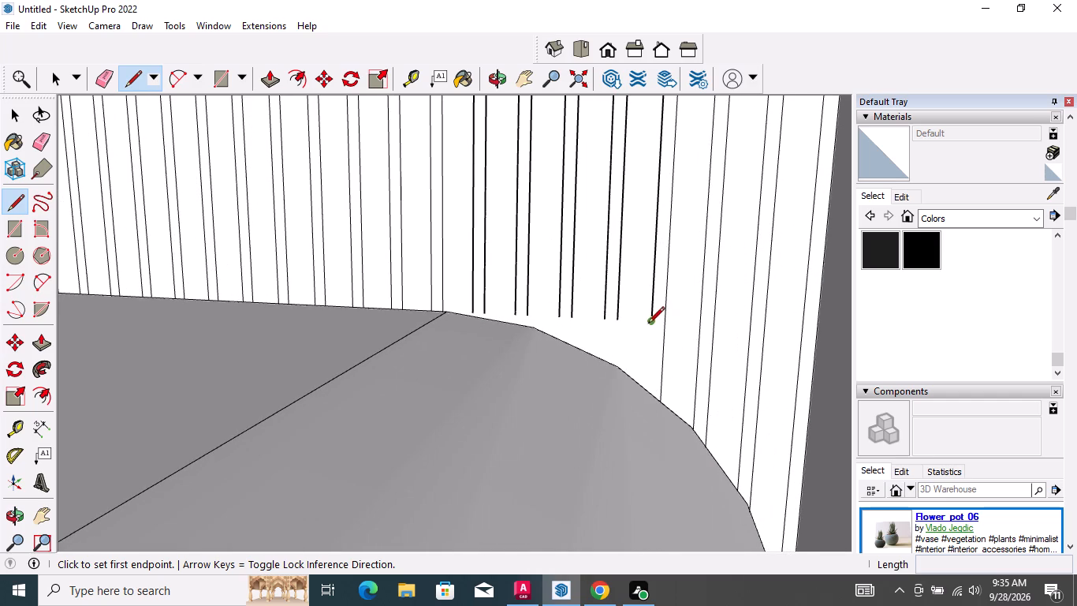
left_click(648, 326)
scroll(640, 320, "down", 16)
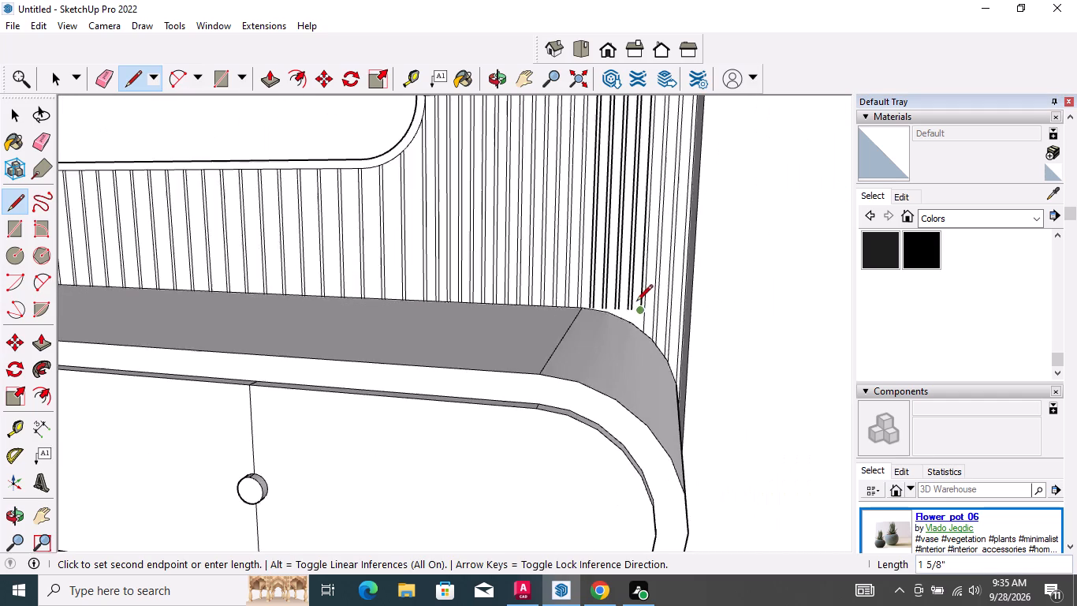
scroll(636, 302, "down", 8)
middle_click_drag(620, 451, 627, 344)
scroll(621, 395, "up", 17)
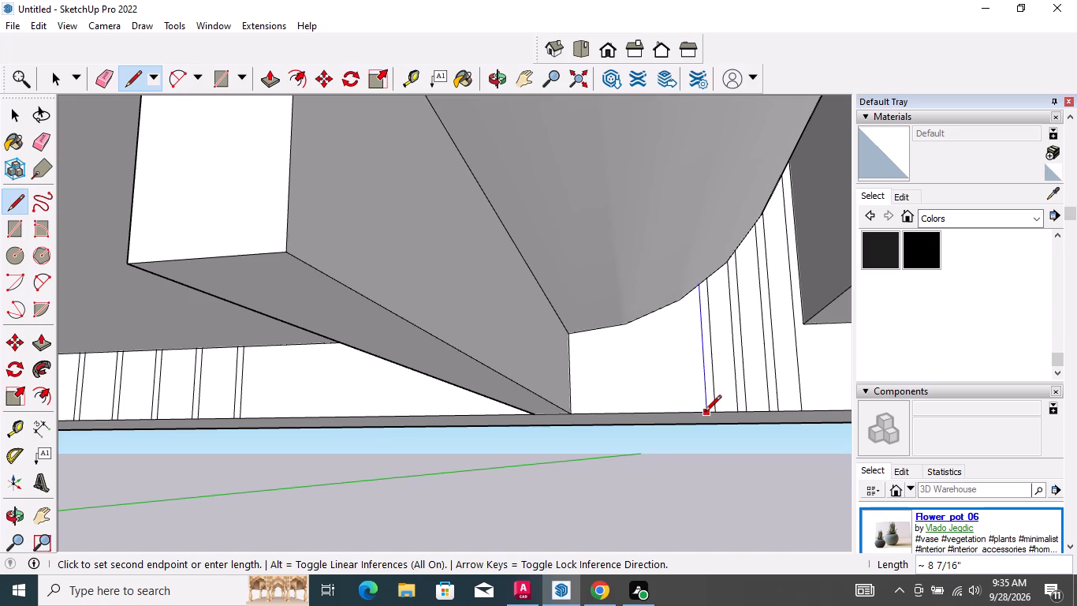
left_click(705, 413)
Extend the panel-side edge of the fourth full strip from the side panel down behind the cabinet to the wall's bottom edge.
scroll(686, 473, "down", 13)
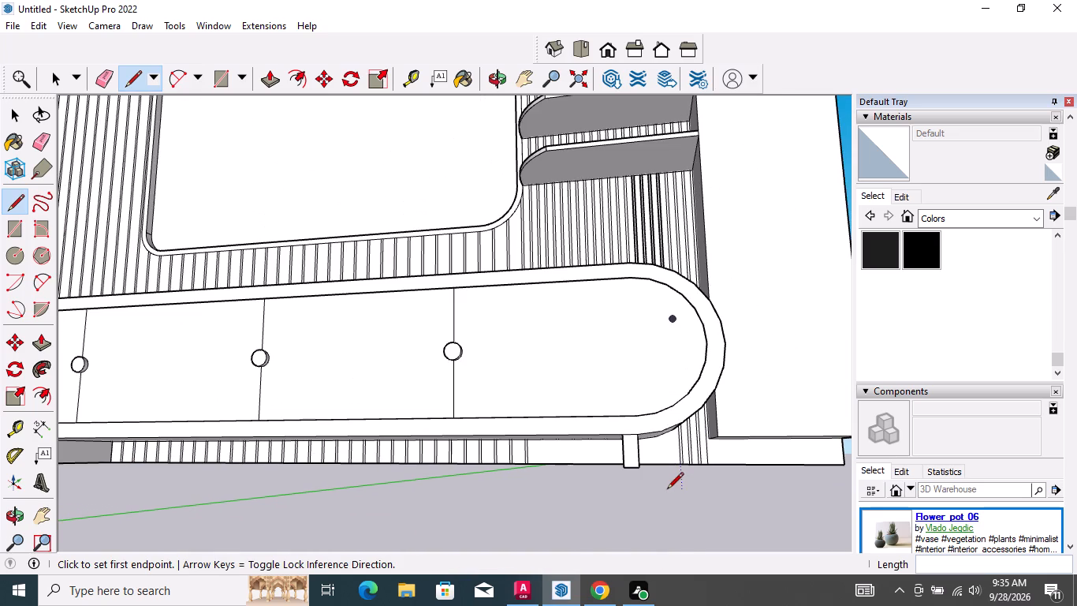
middle_click_drag(703, 321, 712, 432)
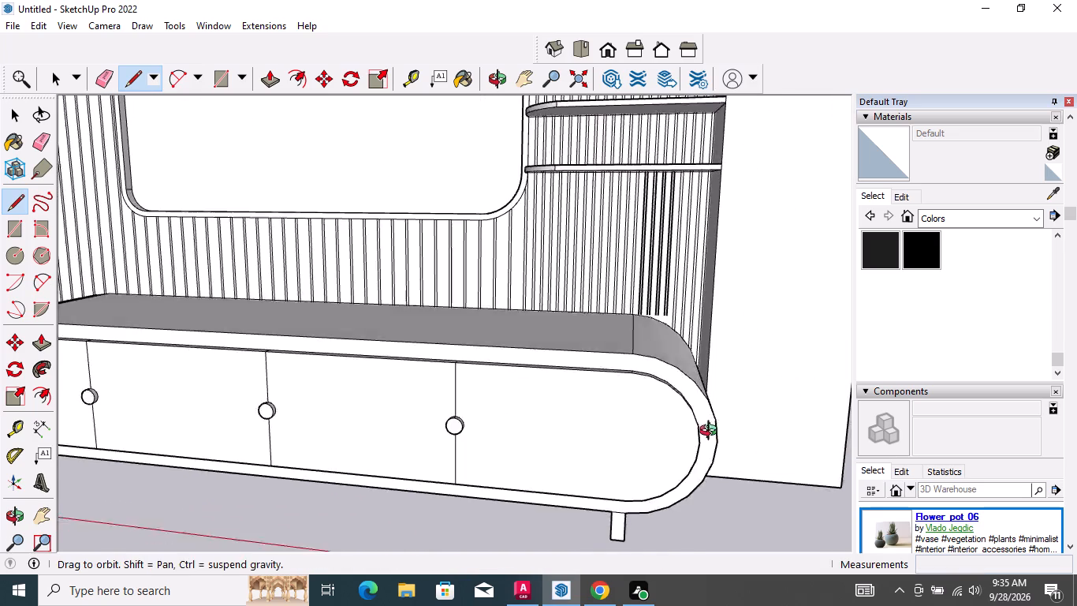
middle_click_drag(712, 432, 712, 488)
scroll(671, 314, "up", 13)
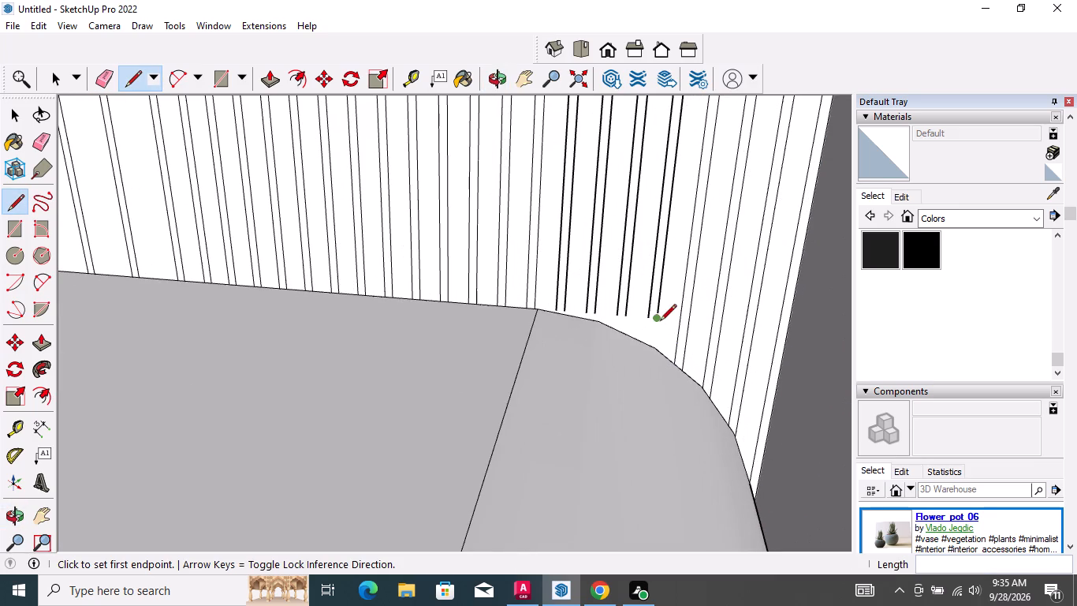
left_click(657, 321)
scroll(661, 323, "down", 10)
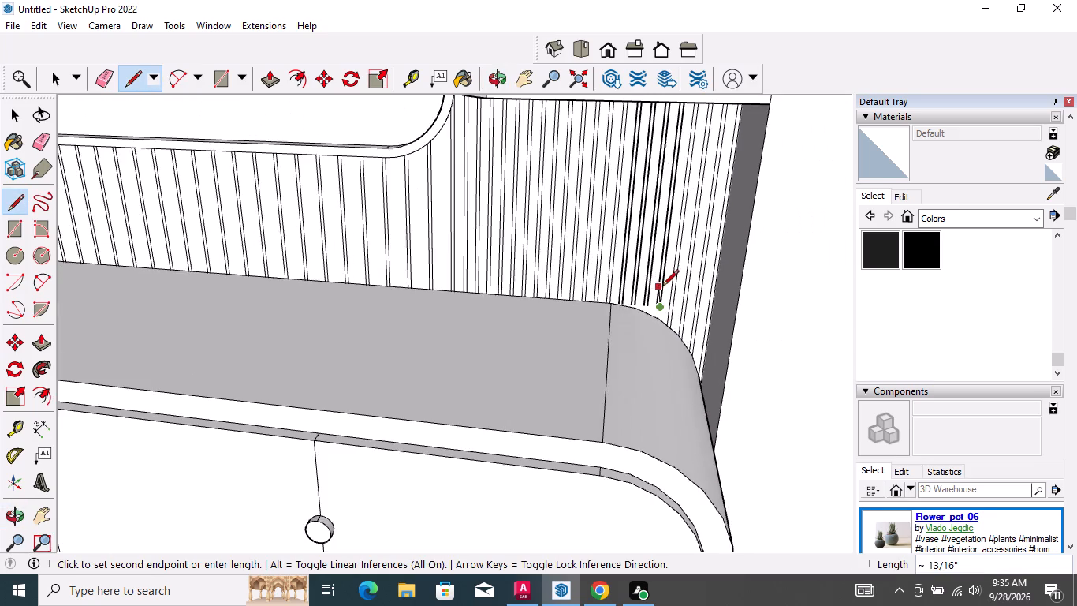
scroll(662, 287, "down", 9)
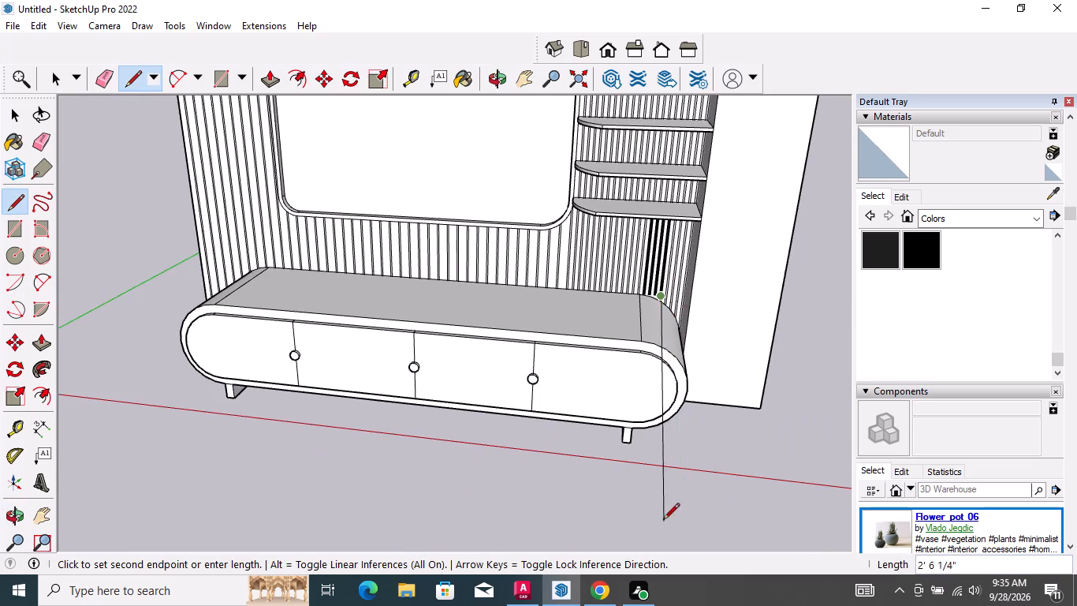
middle_click_drag(663, 508, 683, 294)
scroll(676, 409, "up", 11)
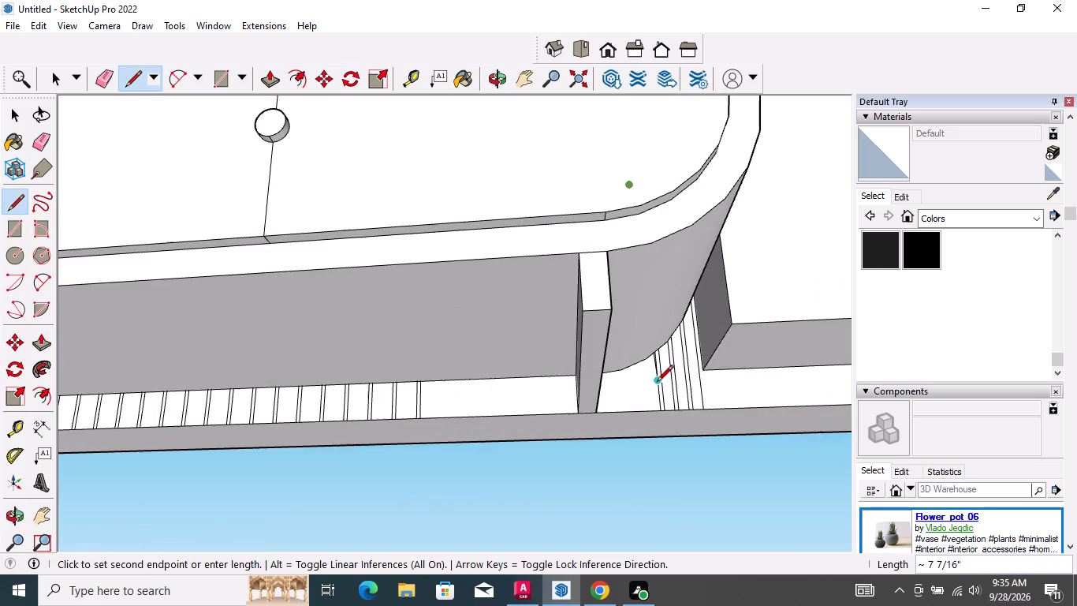
scroll(657, 383, "up", 7)
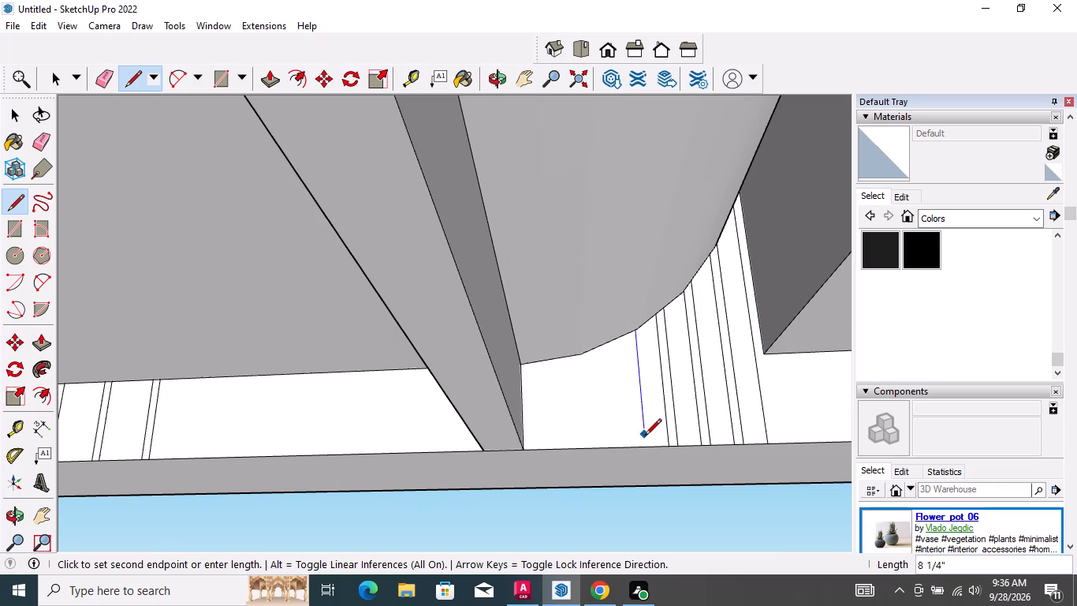
left_click(643, 447)
Extend the fourth full strip's other edge, farther from the side panel, down behind the cabinet to the wall's bottom edge.
scroll(617, 473, "down", 4)
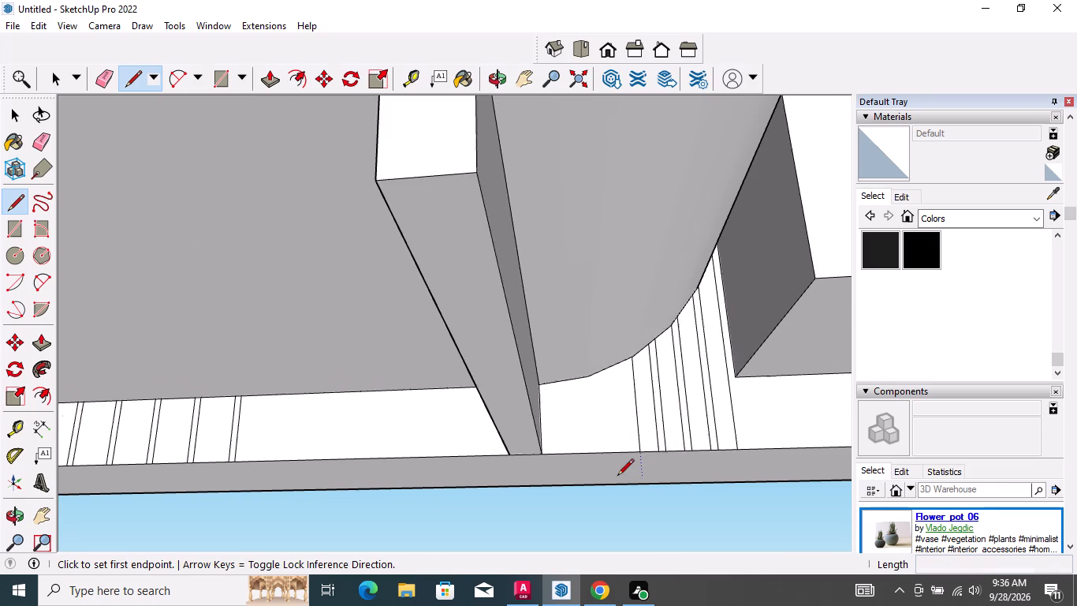
scroll(617, 477, "down", 9)
scroll(634, 219, "down", 1)
middle_click_drag(634, 219, 628, 235)
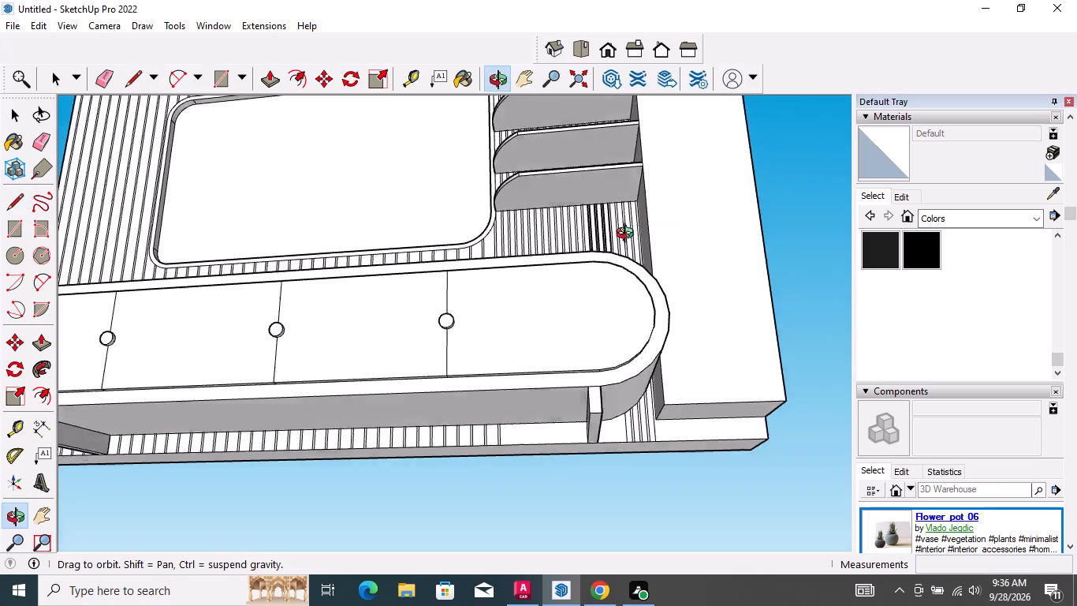
middle_click_drag(628, 235, 620, 335)
scroll(618, 329, "up", 11)
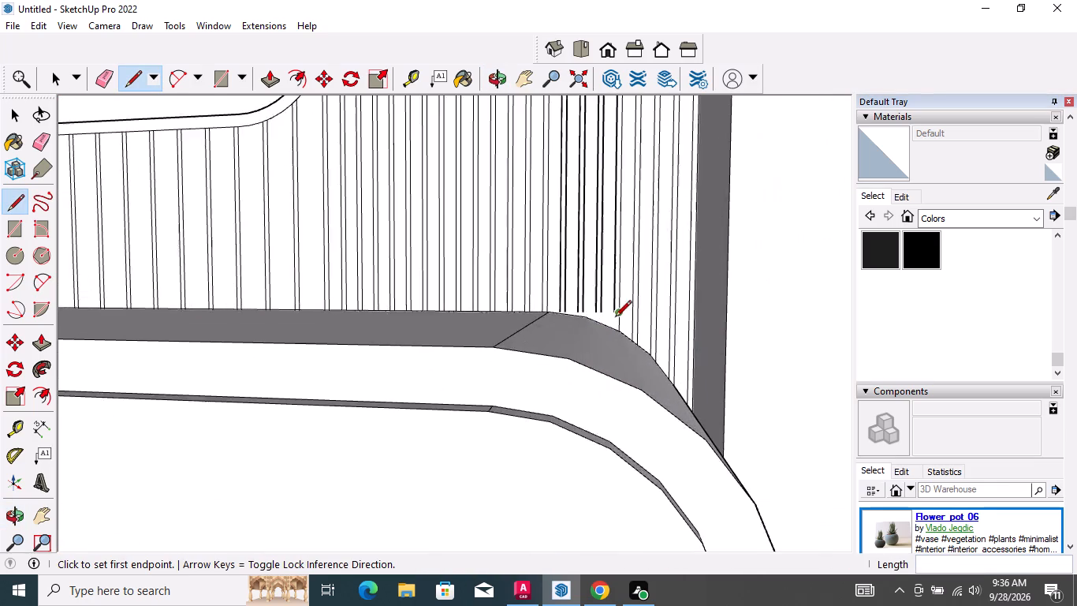
scroll(615, 318, "up", 8)
left_click(613, 307)
scroll(615, 307, "down", 5)
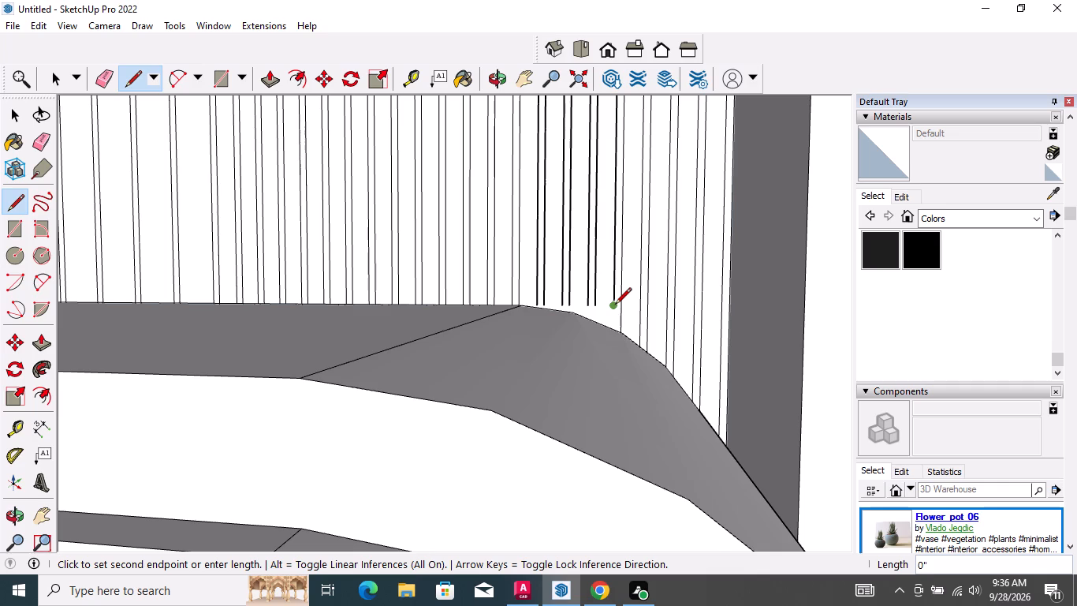
scroll(615, 305, "down", 13)
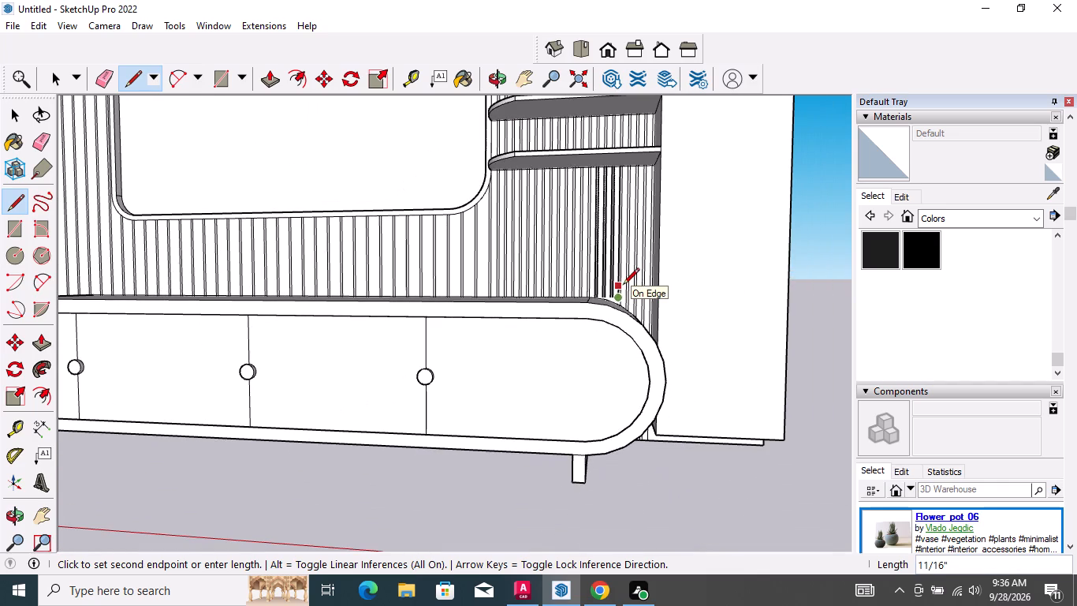
scroll(623, 286, "down", 4)
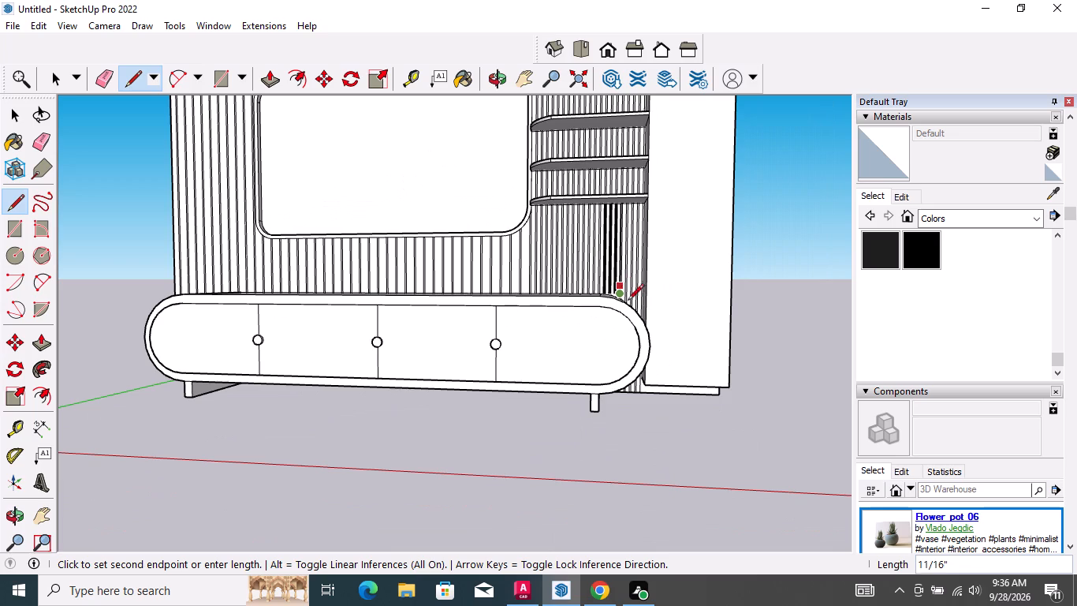
scroll(635, 430, "down", 1)
middle_click_drag(634, 428, 642, 279)
scroll(631, 372, "up", 7)
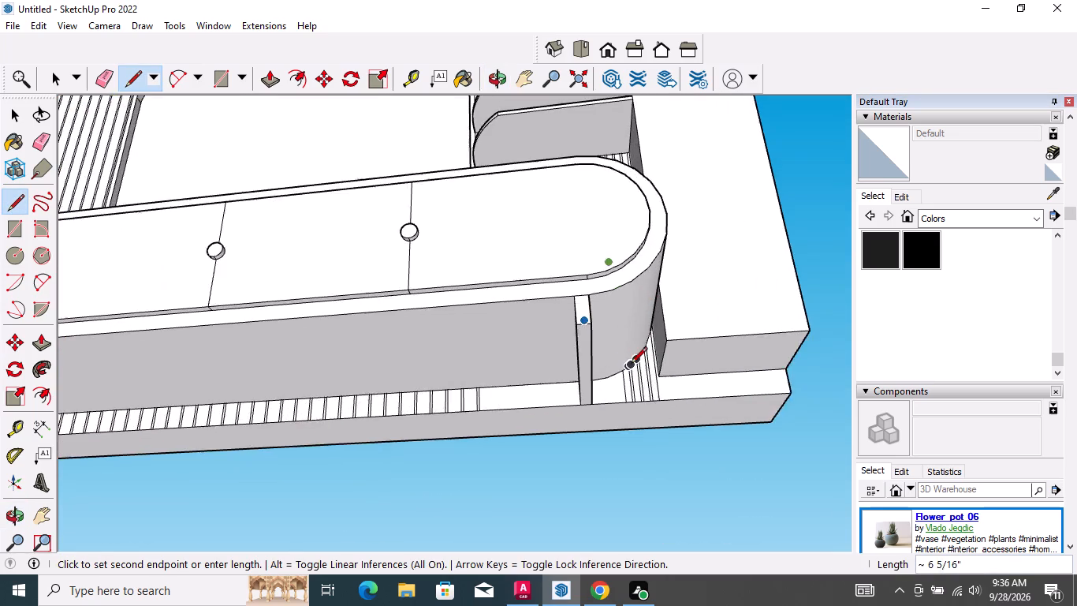
scroll(631, 365, "up", 7)
middle_click_drag(623, 412, 622, 419)
scroll(607, 454, "up", 4)
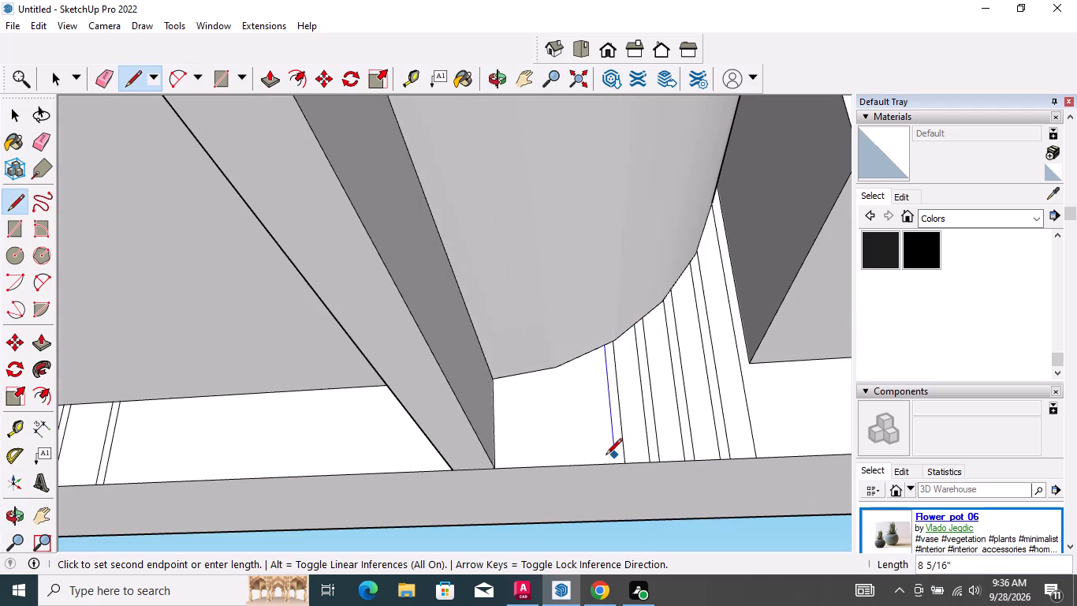
left_click(611, 466)
Extend the panel-side edge of the fifth full strip from the side panel about 8 7/16" down to the wall's bottom edge.
scroll(658, 432, "down", 12)
middle_click_drag(643, 264, 643, 548)
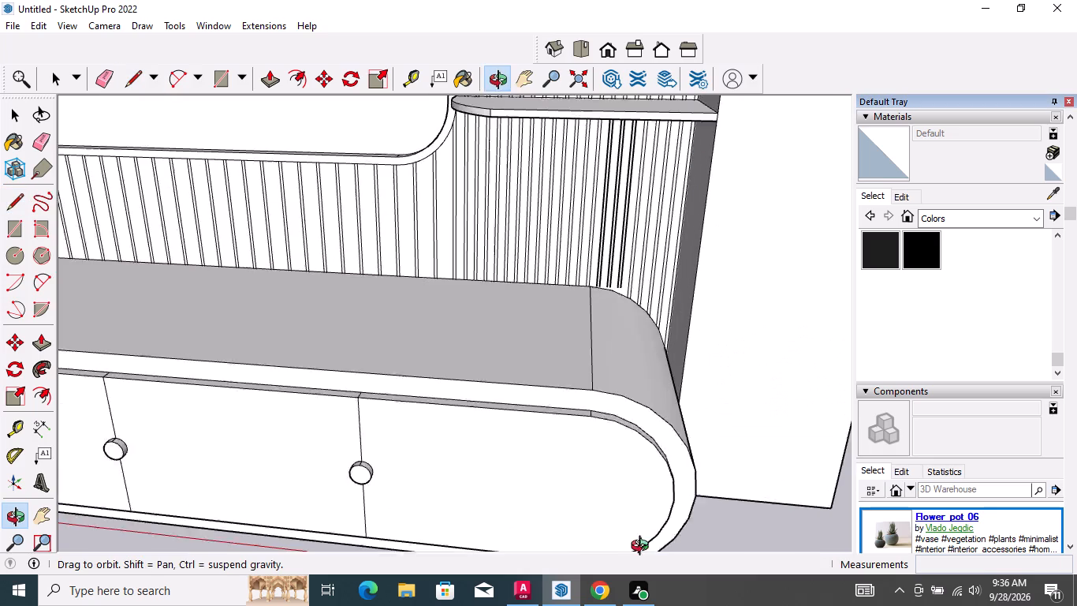
middle_click_drag(643, 548, 649, 537)
scroll(632, 331, "up", 14)
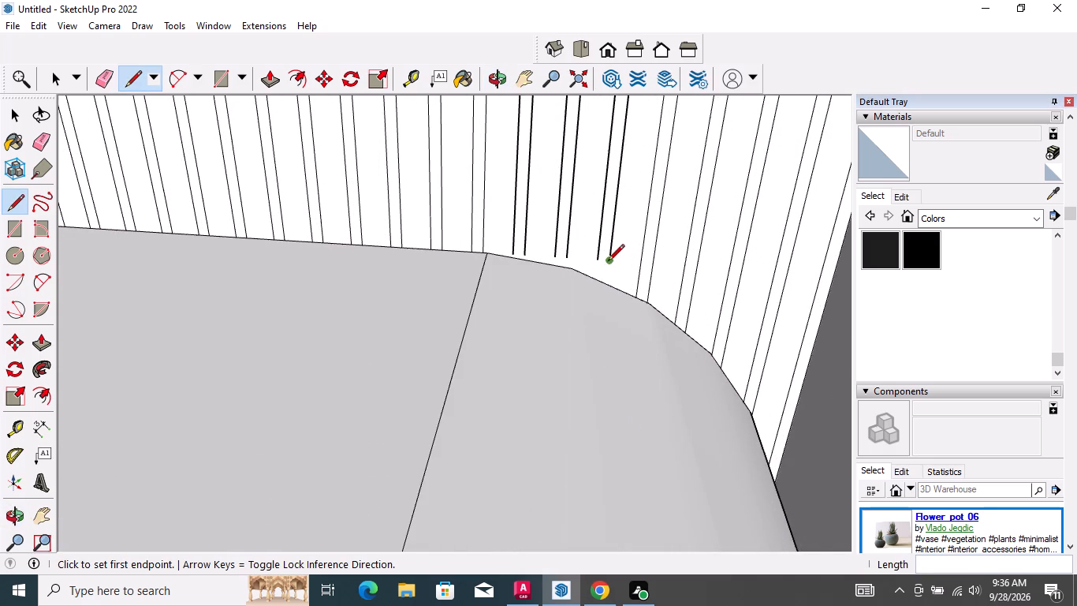
left_click(608, 261)
scroll(643, 251, "down", 14)
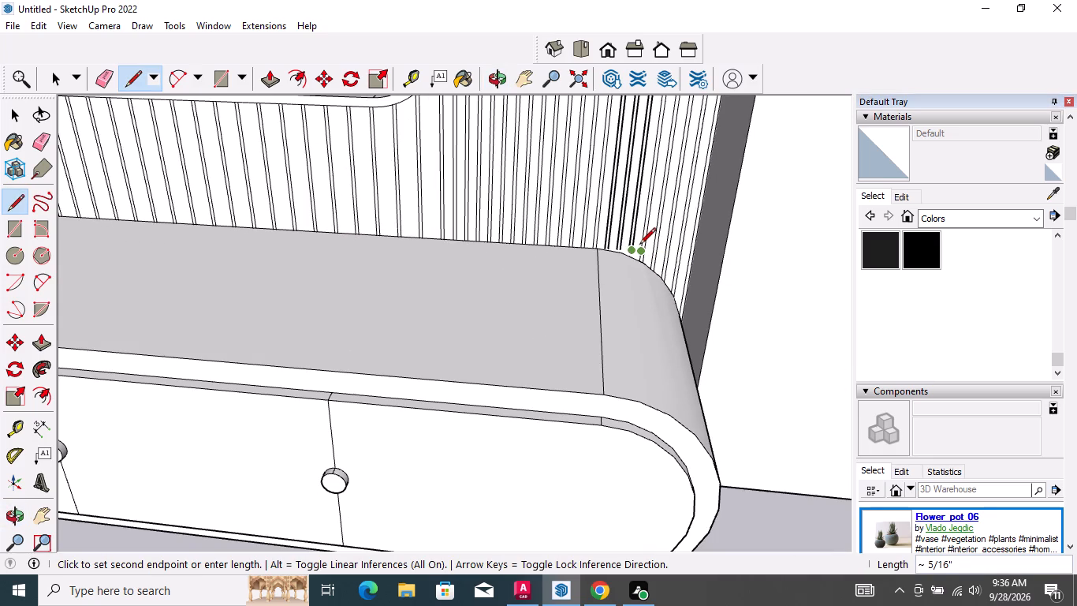
middle_click_drag(630, 426, 647, 265)
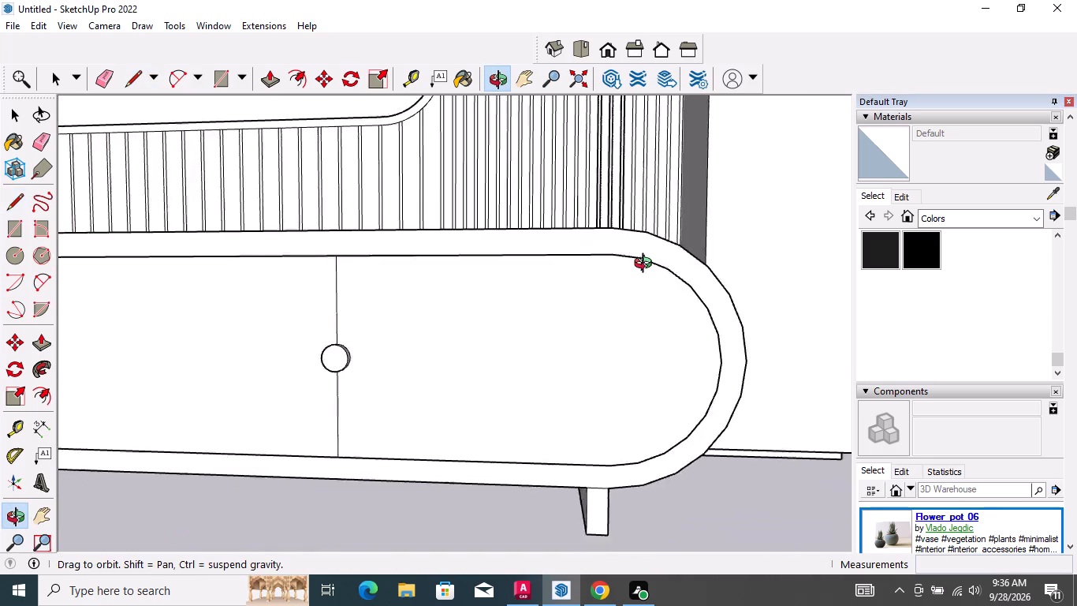
middle_click_drag(647, 265, 648, 253)
middle_click_drag(673, 475, 643, 373)
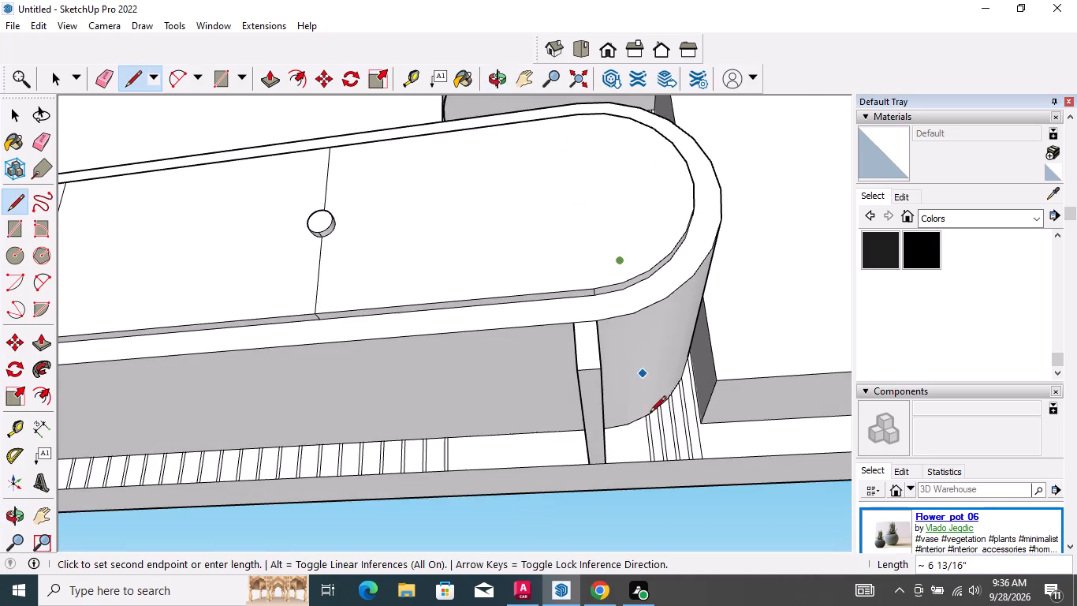
scroll(658, 446, "up", 8)
left_click(629, 469)
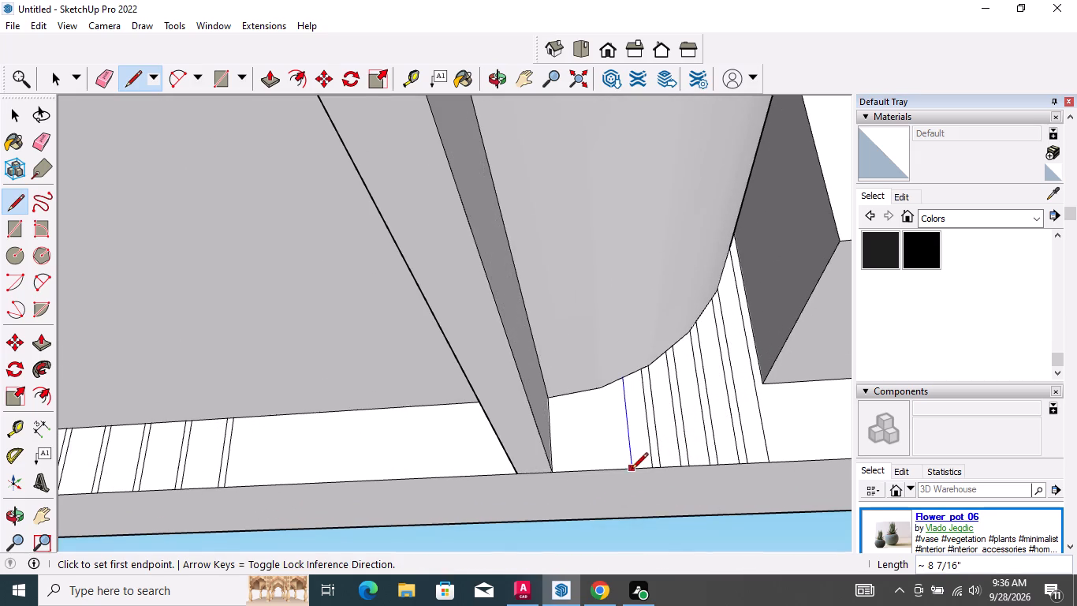
Extend the fifth full strip's other edge, farther from the side panel, about 8 7/16" down to the wall's bottom edge.
scroll(683, 481, "down", 10)
middle_click_drag(688, 258, 698, 439)
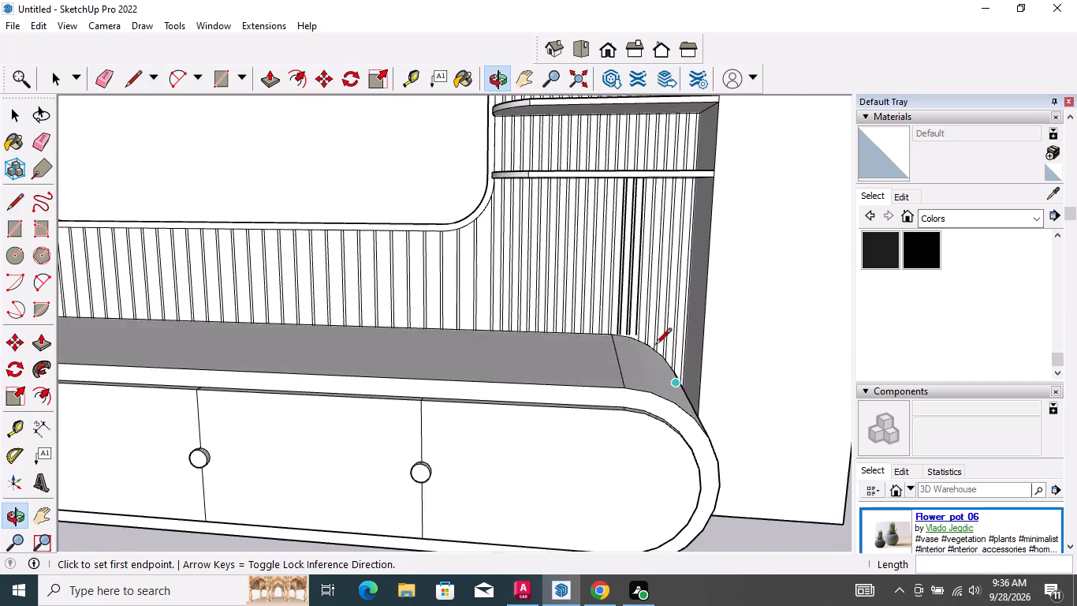
scroll(647, 343, "up", 14)
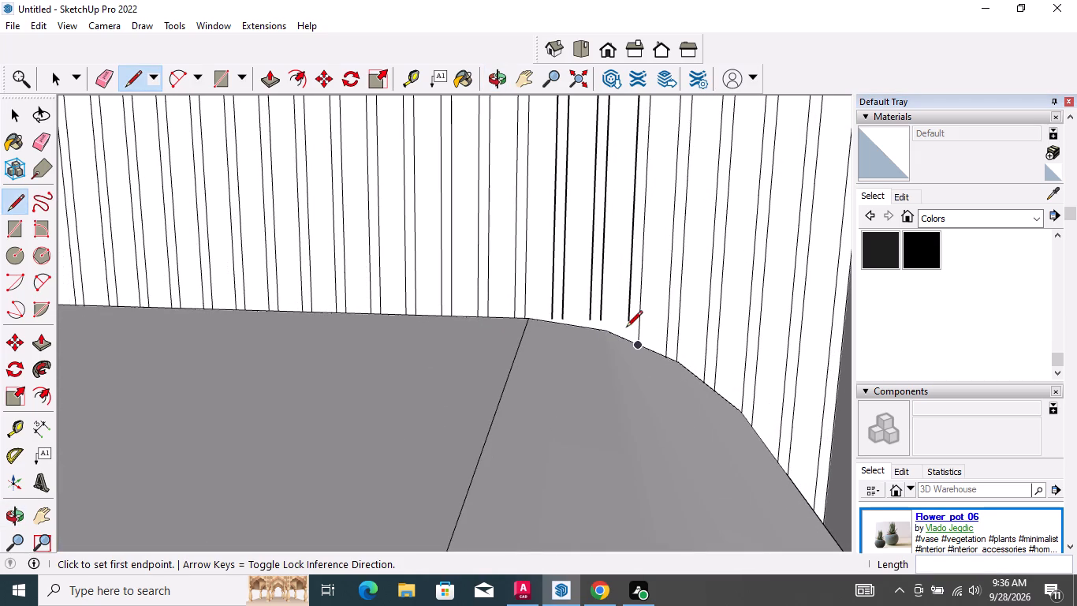
left_click(628, 322)
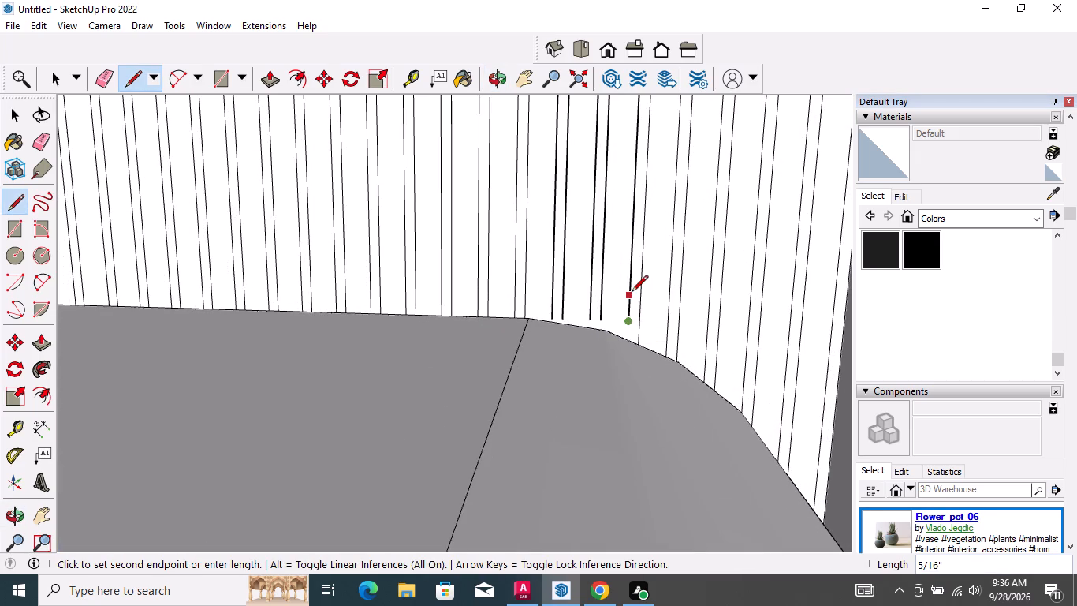
scroll(631, 293, "down", 7)
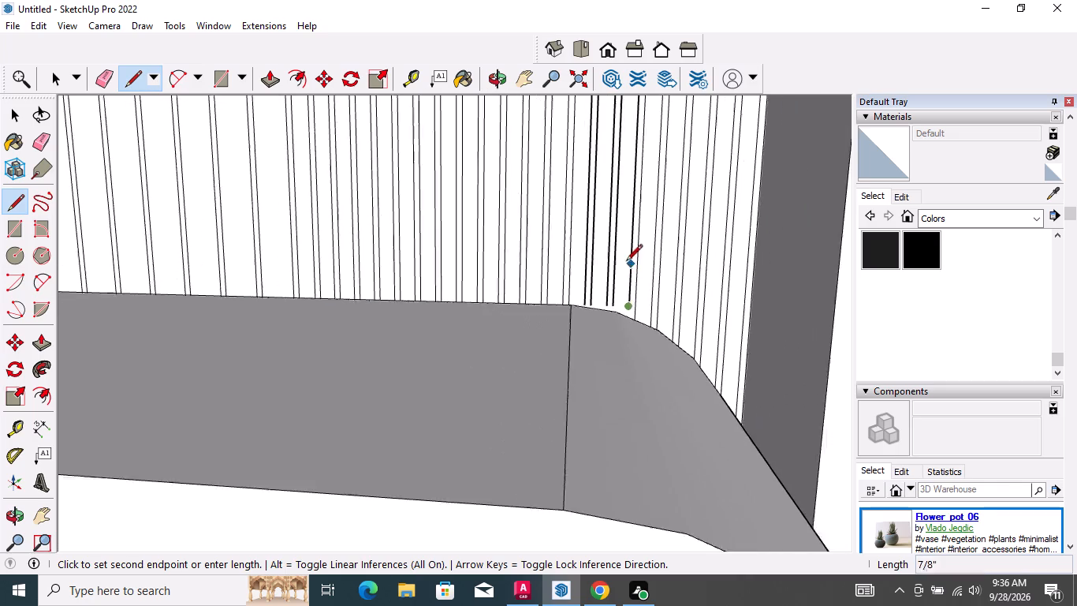
scroll(626, 262, "down", 15)
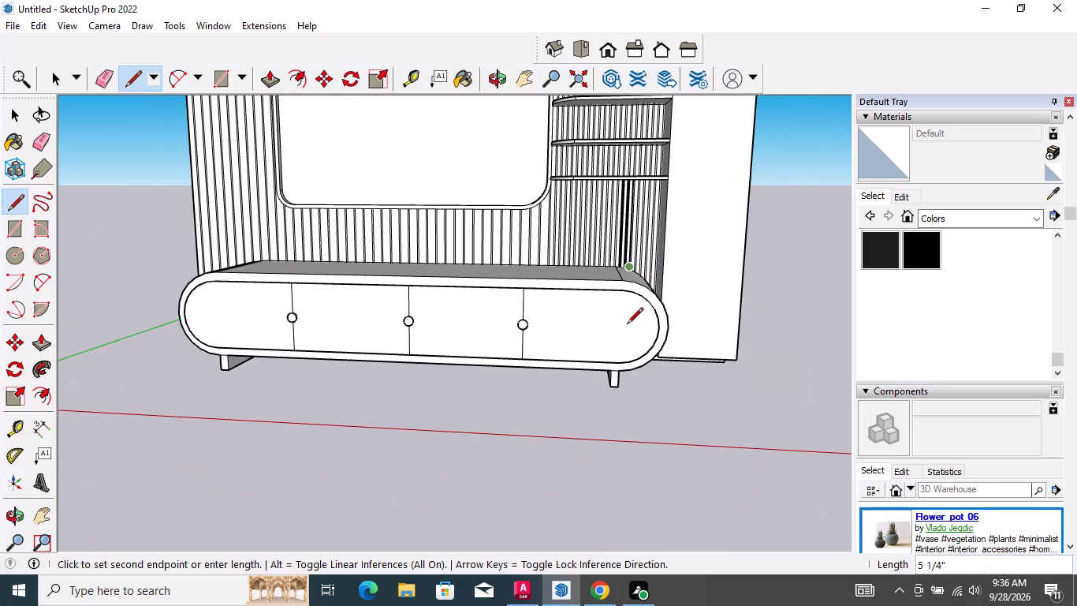
scroll(626, 345, "down", 1)
middle_click_drag(626, 365, 631, 226)
scroll(640, 384, "up", 4)
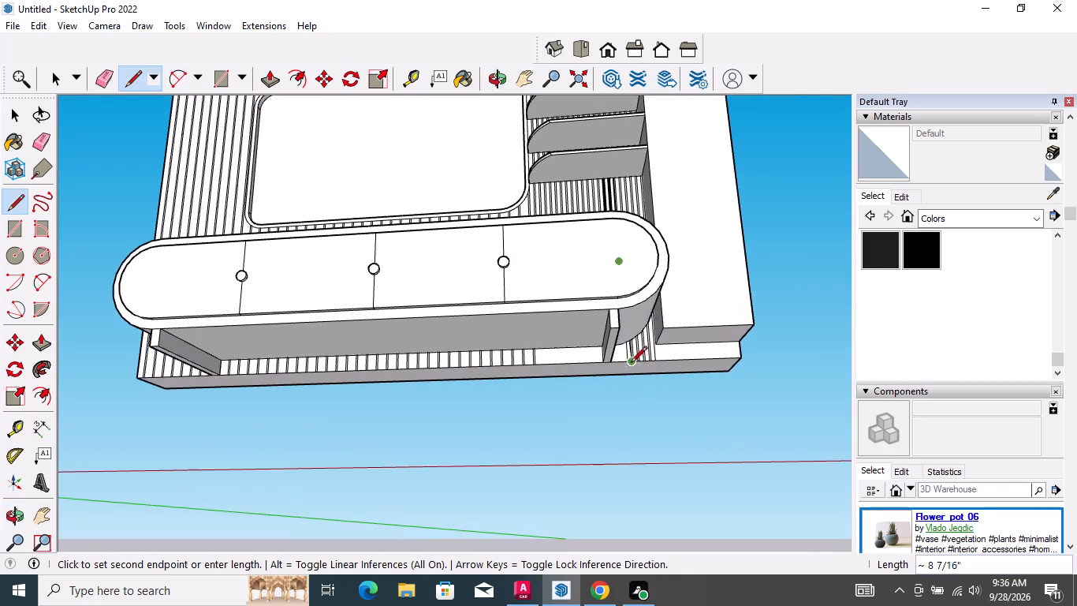
scroll(631, 363, "up", 15)
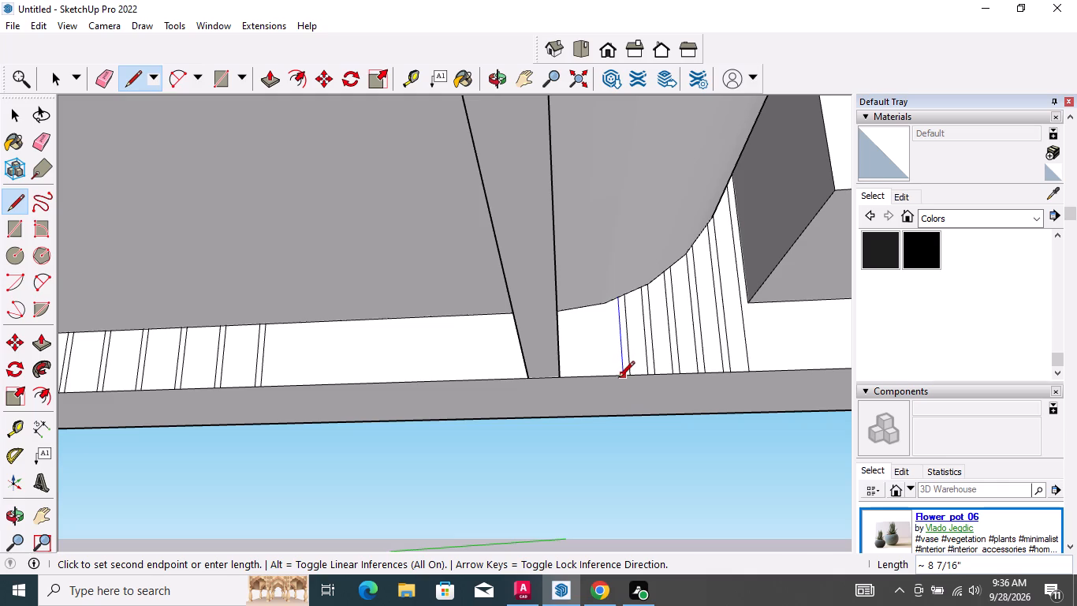
left_click_drag(618, 379, 628, 383)
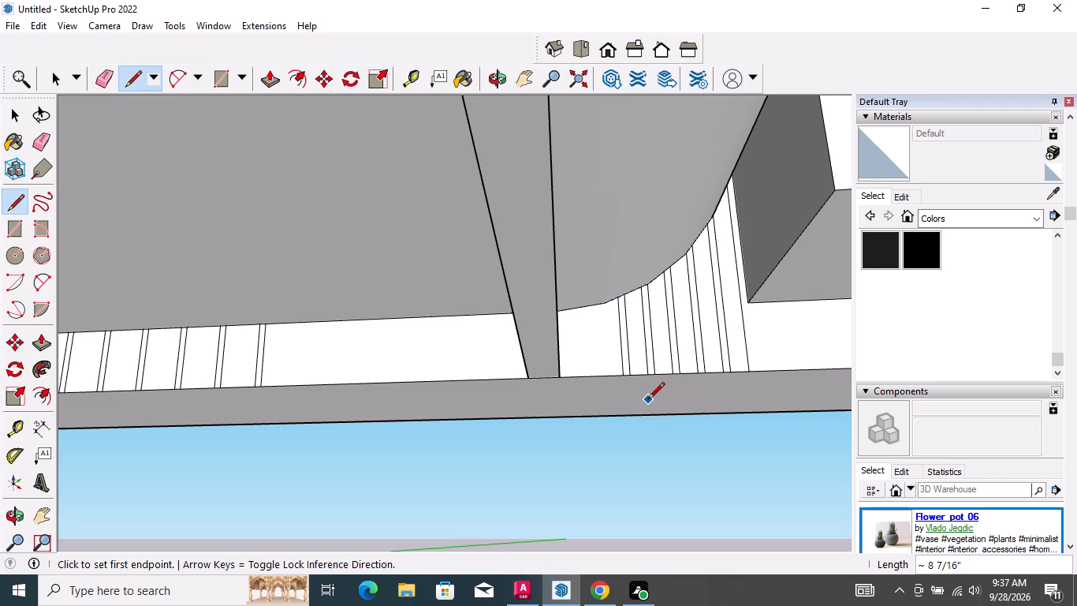
Extend the panel-side edge of the sixth full strip from the side panel about 8 7/16" down to the wall's bottom edge.
scroll(638, 432, "down", 9)
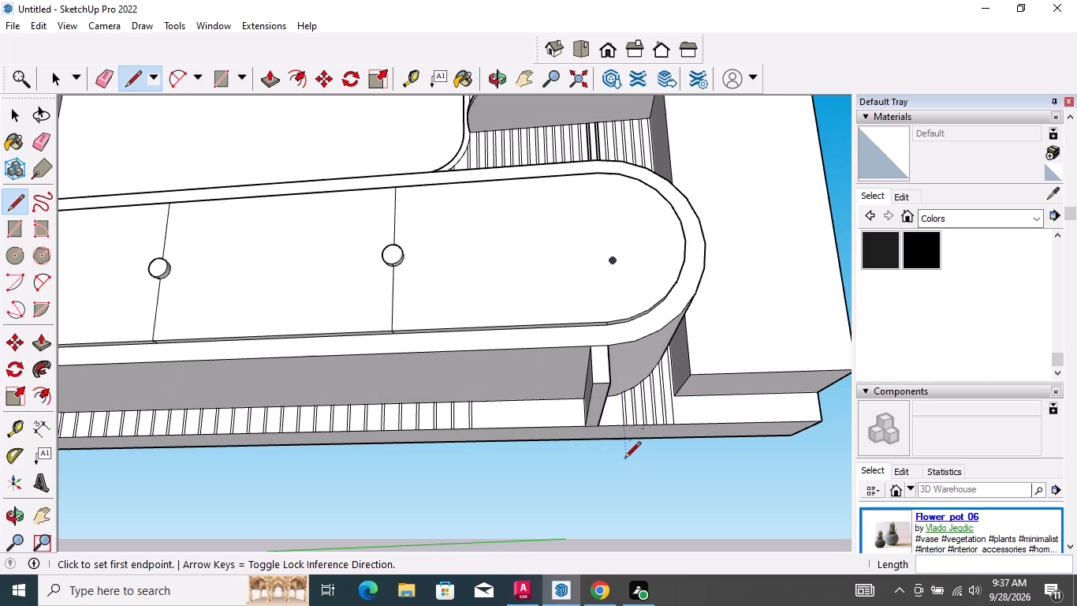
middle_click_drag(620, 327, 617, 391)
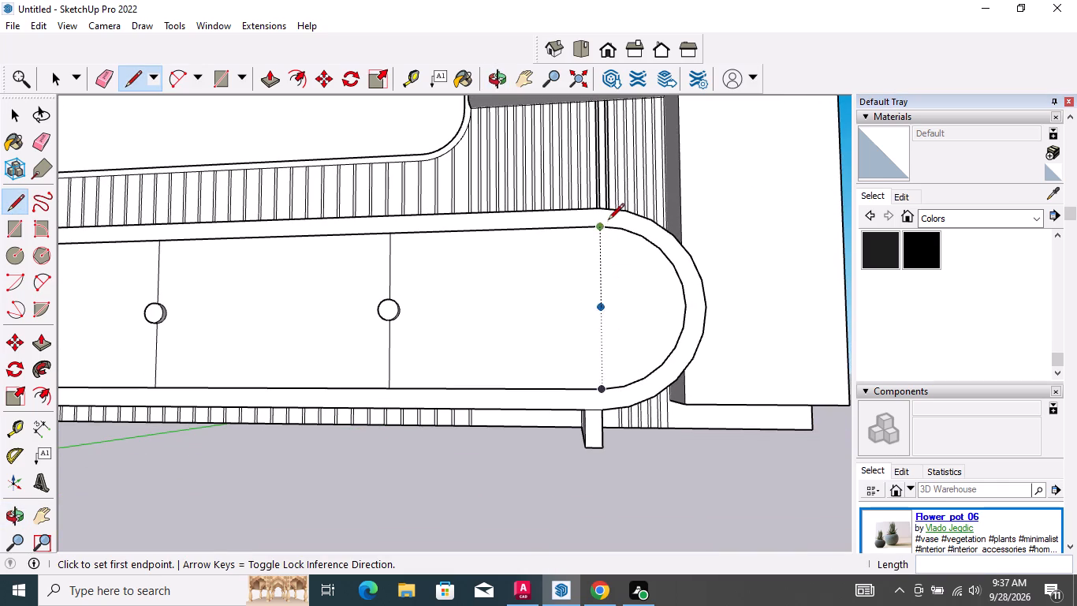
middle_click_drag(608, 223, 610, 298)
scroll(624, 229, "up", 2)
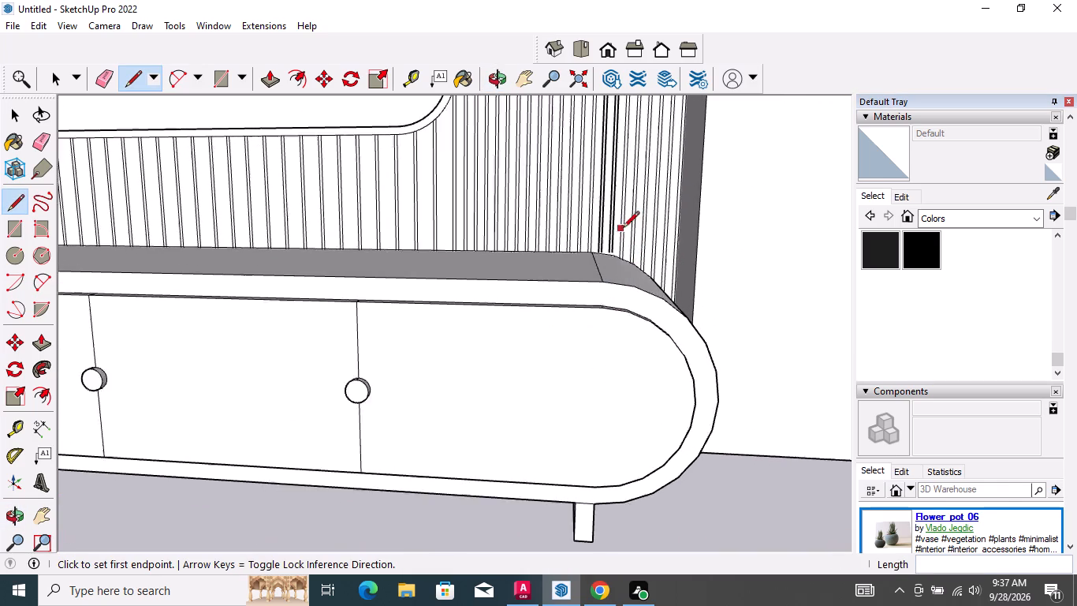
scroll(623, 229, "up", 12)
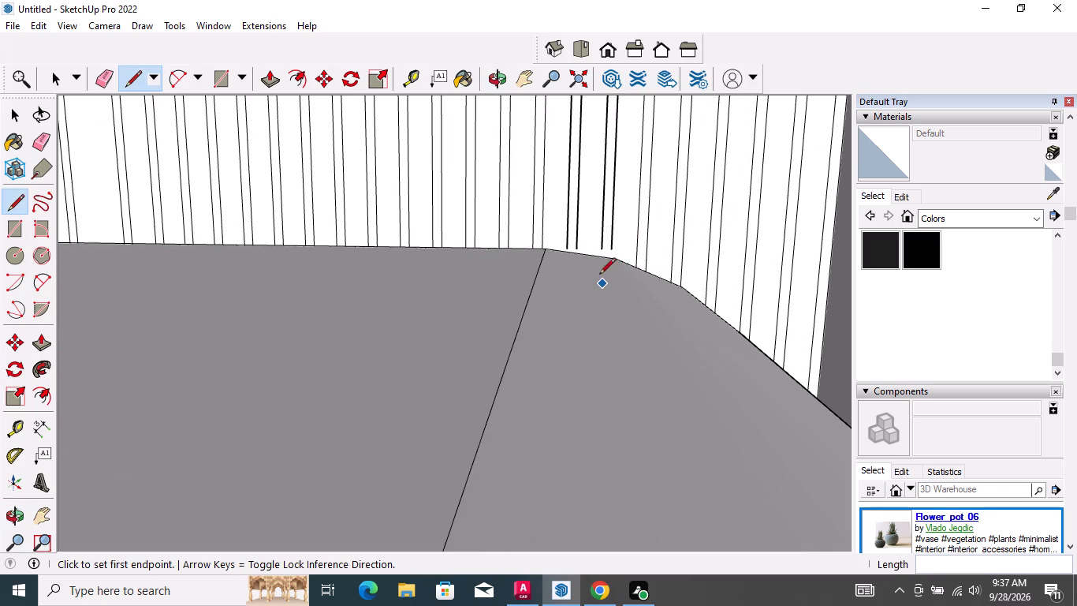
left_click(610, 250)
scroll(617, 230, "down", 4)
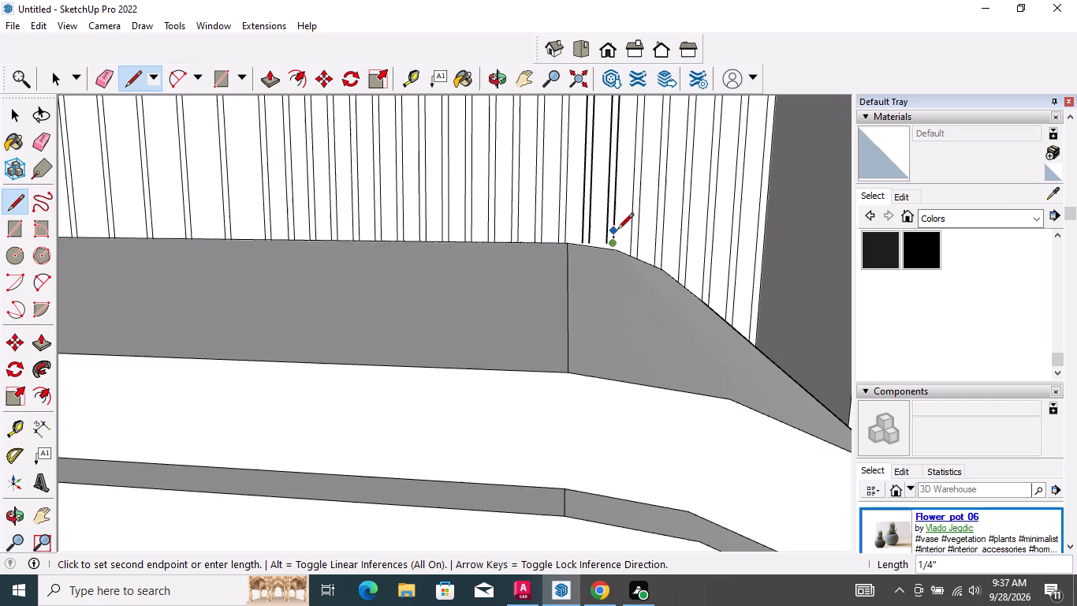
scroll(617, 230, "down", 16)
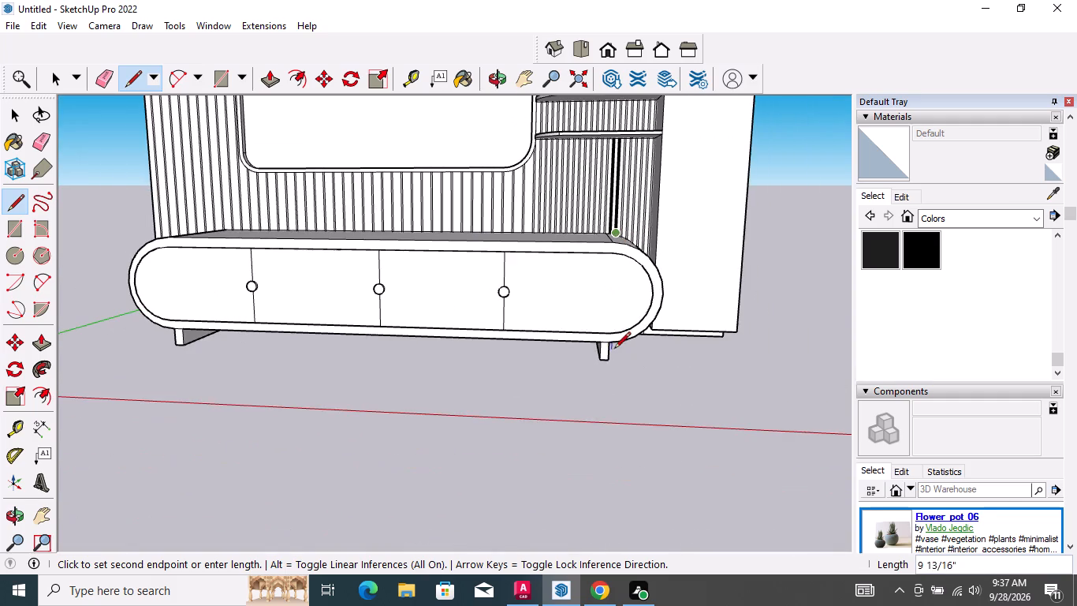
middle_click_drag(614, 347, 618, 228)
scroll(628, 350, "up", 11)
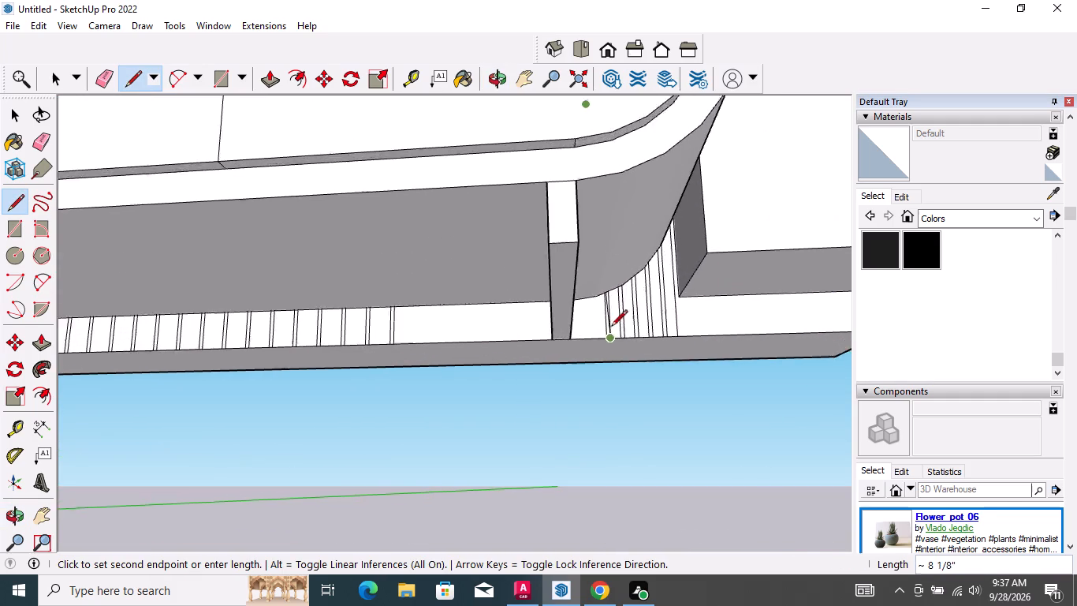
scroll(611, 327, "up", 5)
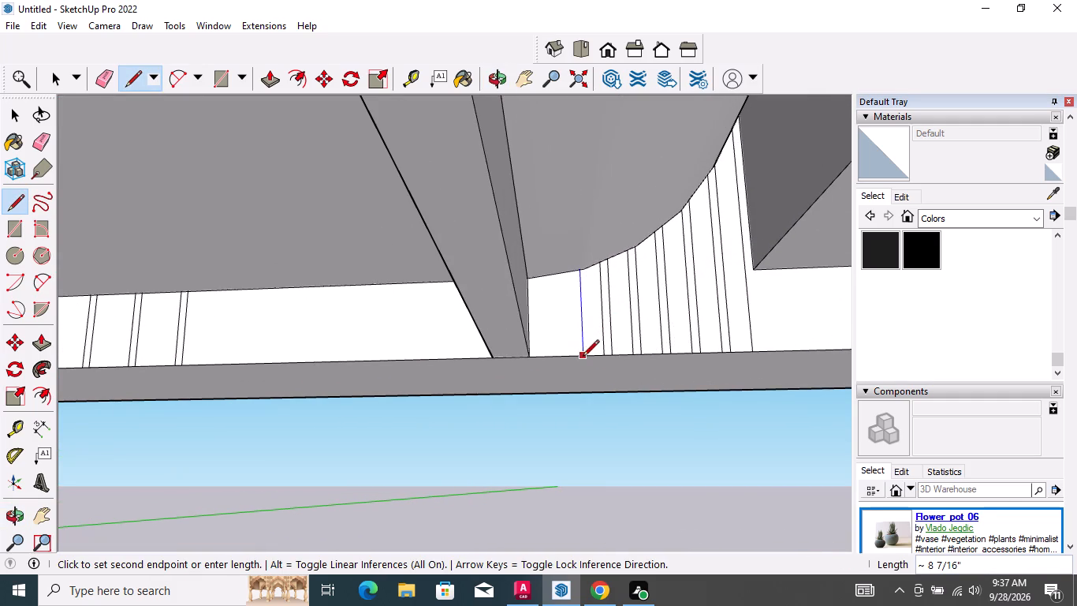
left_click(583, 357)
Extend the sixth full strip's other edge, farther from the side panel, down behind the cabinet to the wall's bottom edge.
scroll(609, 397, "down", 14)
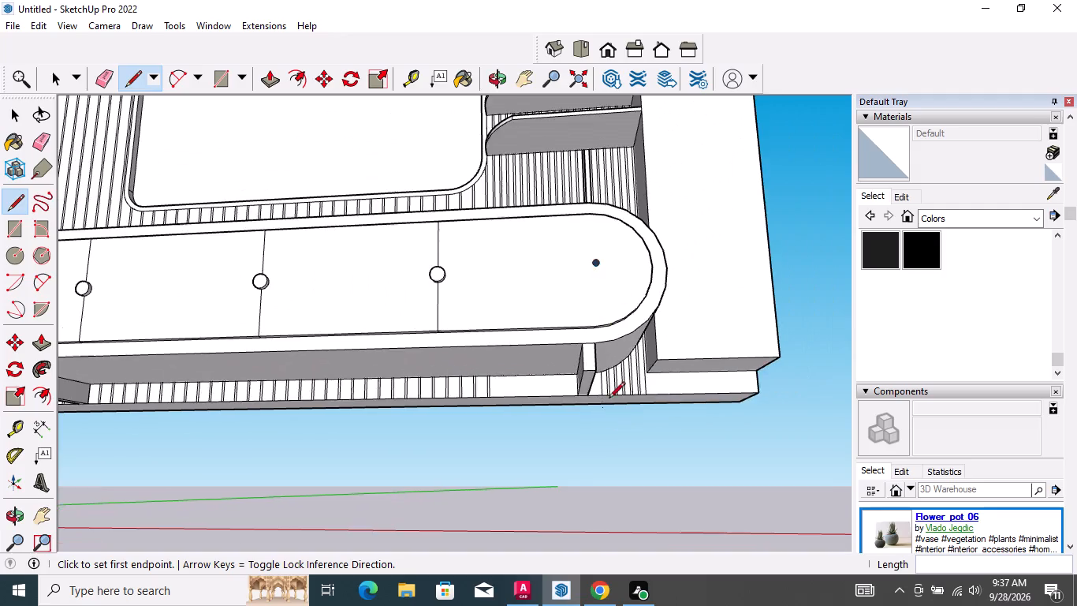
middle_click_drag(614, 281, 602, 370)
scroll(593, 266, "up", 15)
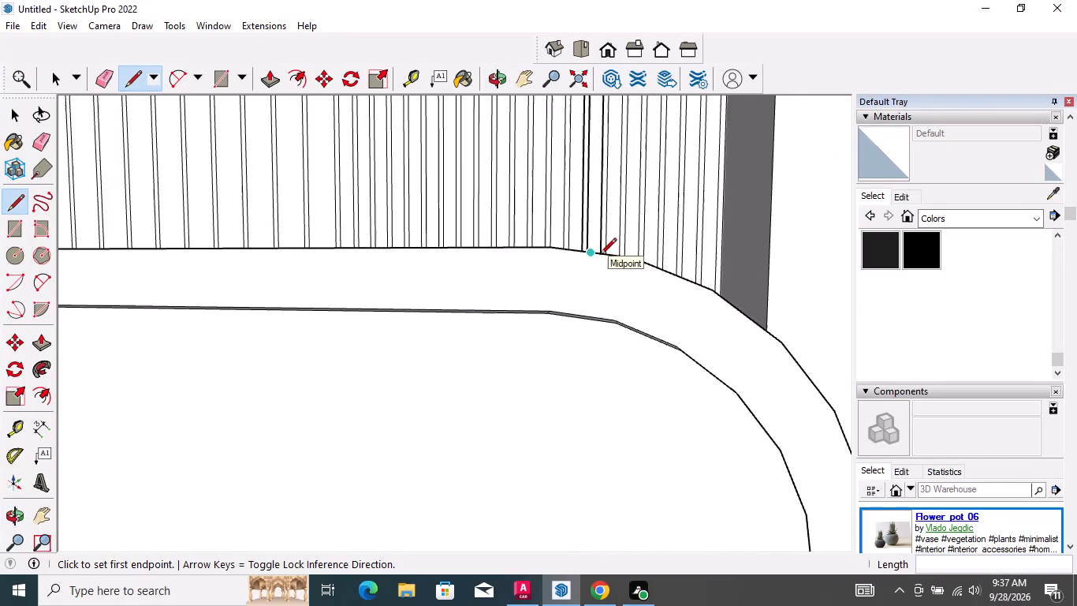
middle_click_drag(599, 272, 598, 335)
scroll(598, 175, "up", 4)
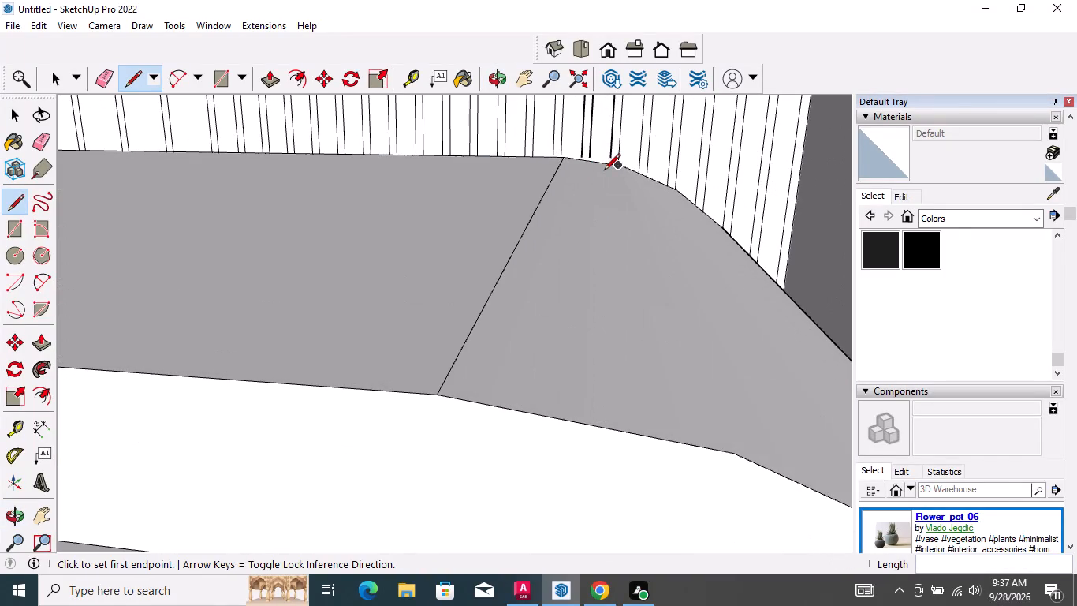
scroll(610, 155, "up", 3)
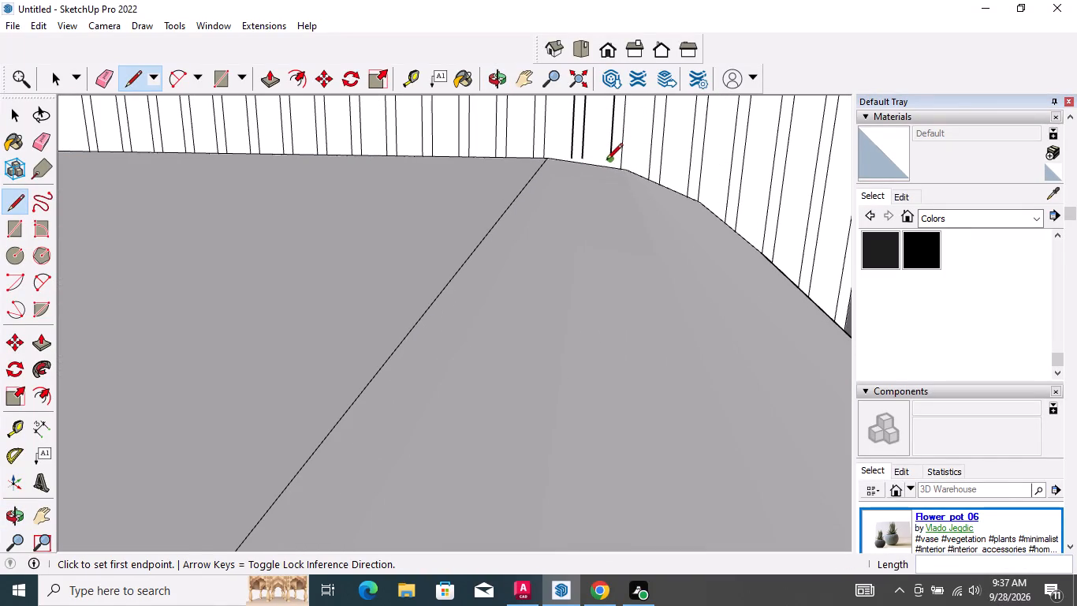
left_click(611, 161)
scroll(611, 161, "down", 10)
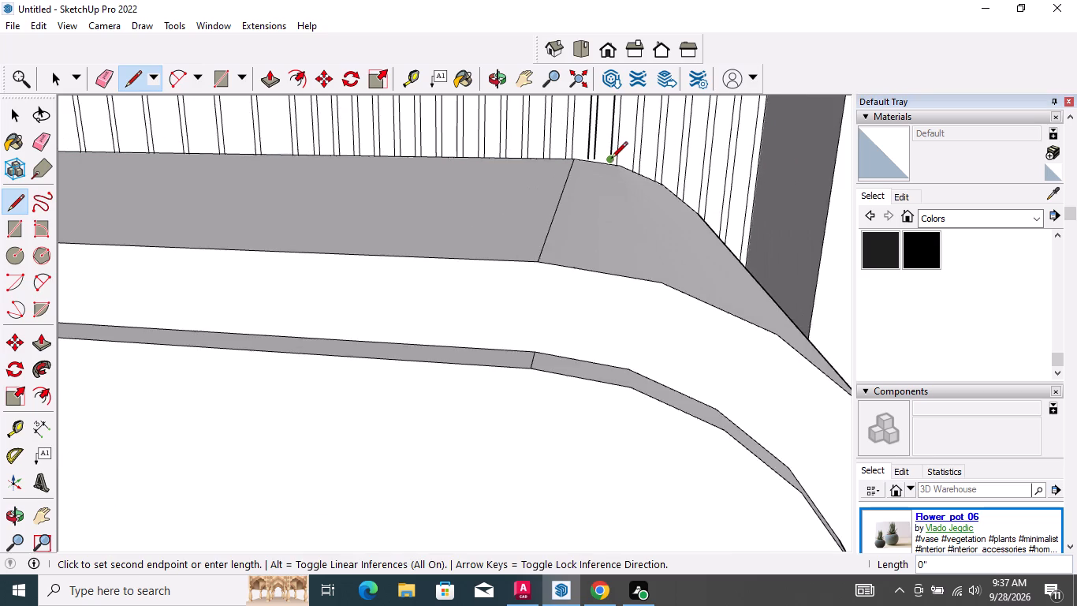
scroll(611, 159, "down", 8)
middle_click_drag(605, 294, 647, 73)
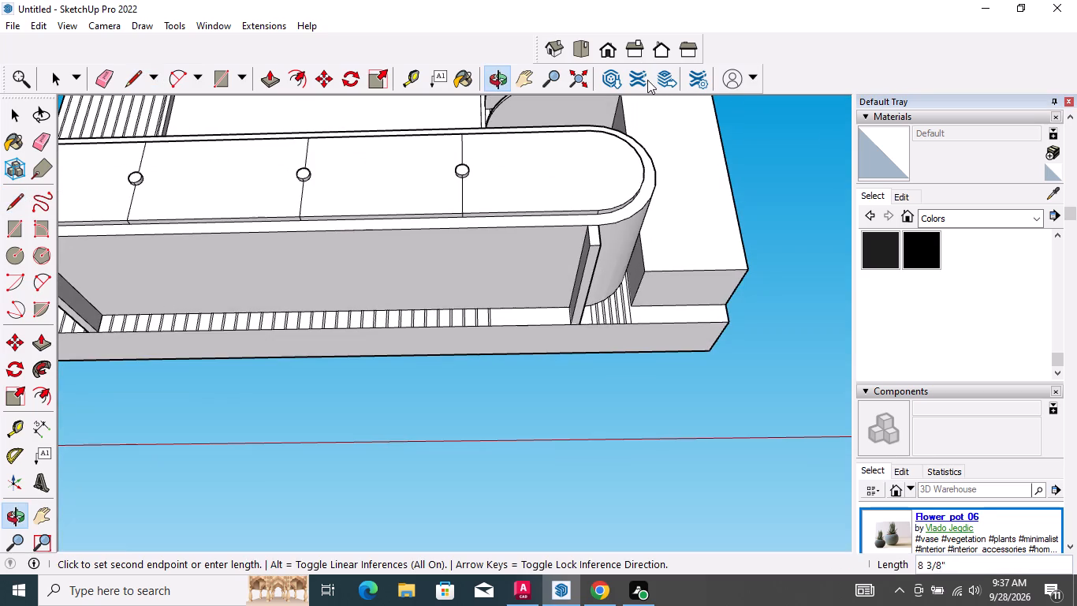
scroll(616, 271, "up", 8)
scroll(581, 340, "up", 3)
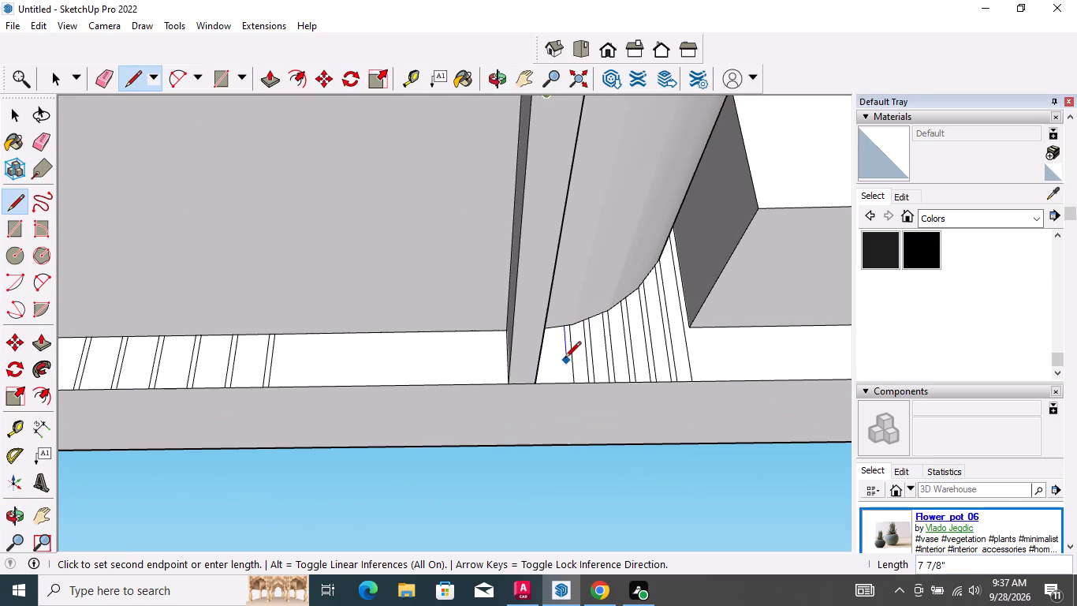
scroll(569, 379, "up", 9)
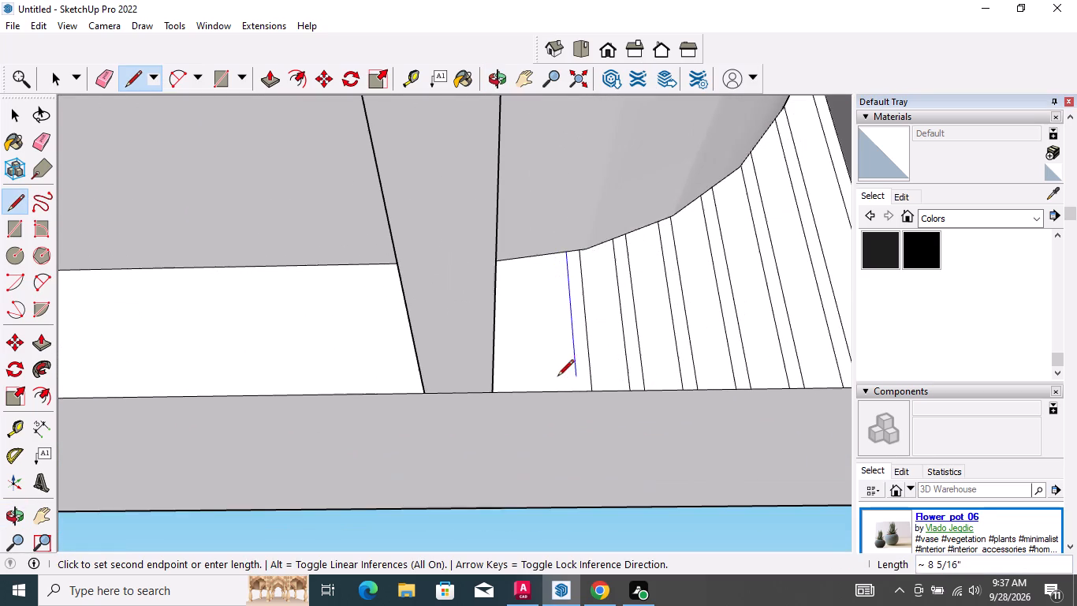
left_click(577, 396)
Extend the panel-side edge of the seventh full strip from the side panel about 8 7/16" down to the wall's bottom edge.
scroll(602, 426, "down", 20)
middle_click_drag(620, 260, 619, 266)
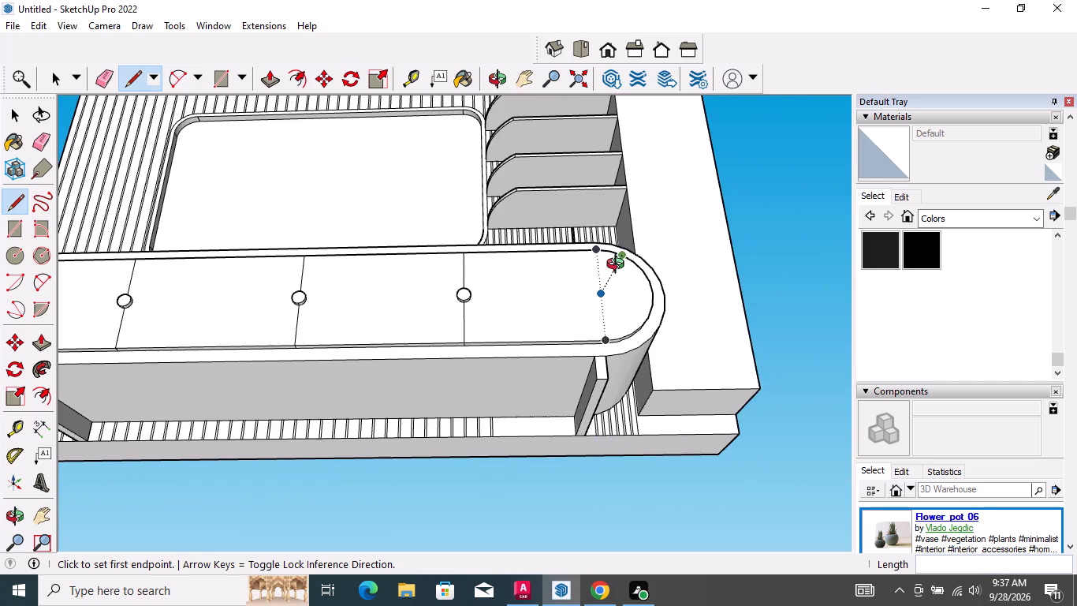
middle_click_drag(619, 266, 581, 451)
scroll(584, 381, "up", 20)
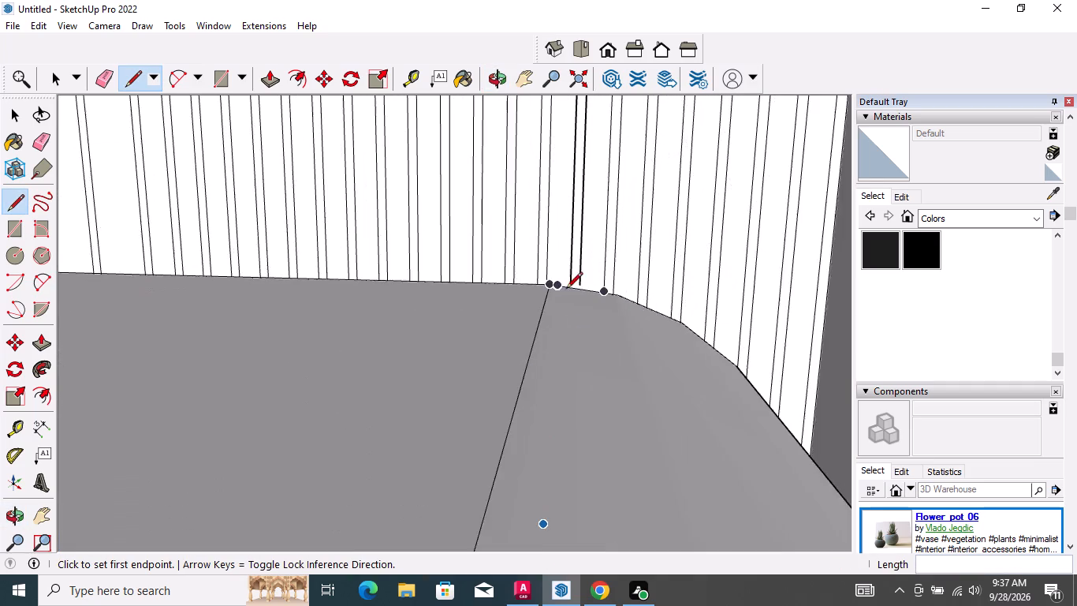
scroll(566, 290, "up", 10)
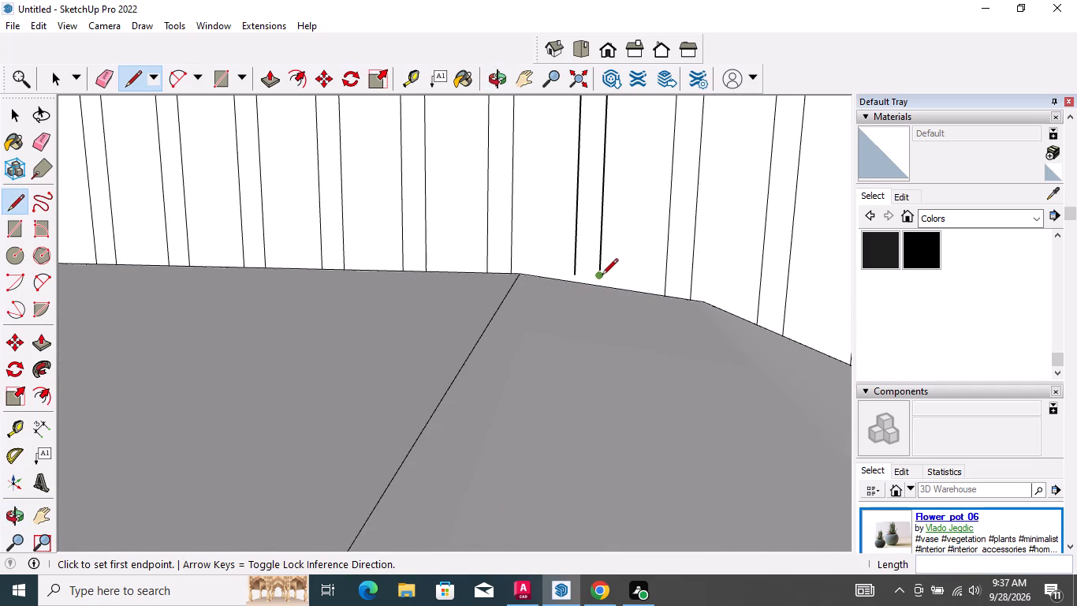
left_click(601, 276)
scroll(606, 273, "down", 19)
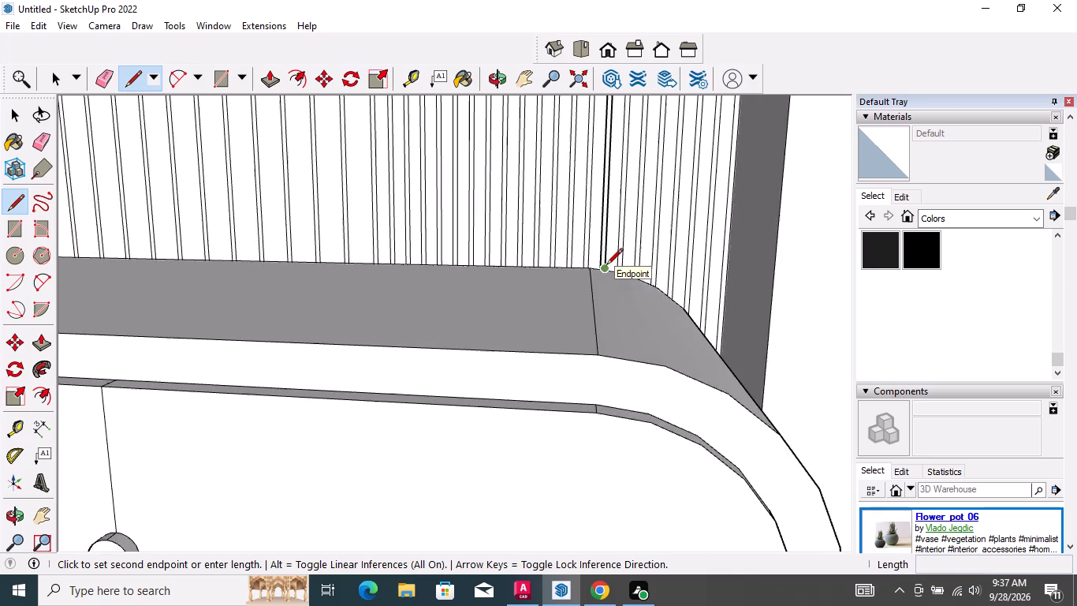
scroll(606, 266, "down", 9)
middle_click_drag(609, 448, 605, 419)
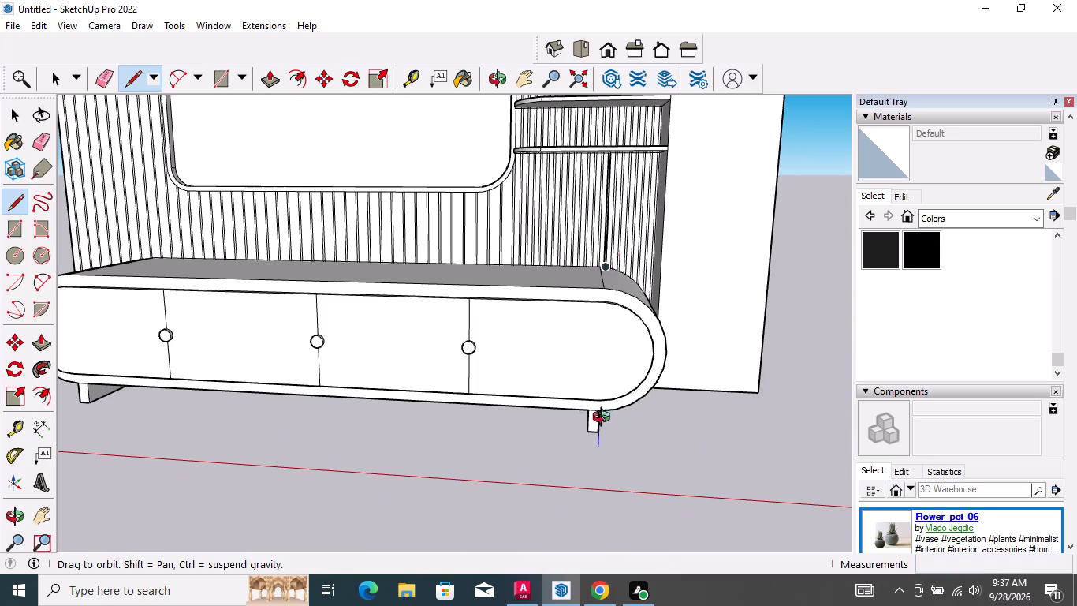
middle_click_drag(605, 419, 600, 268)
scroll(623, 431, "up", 8)
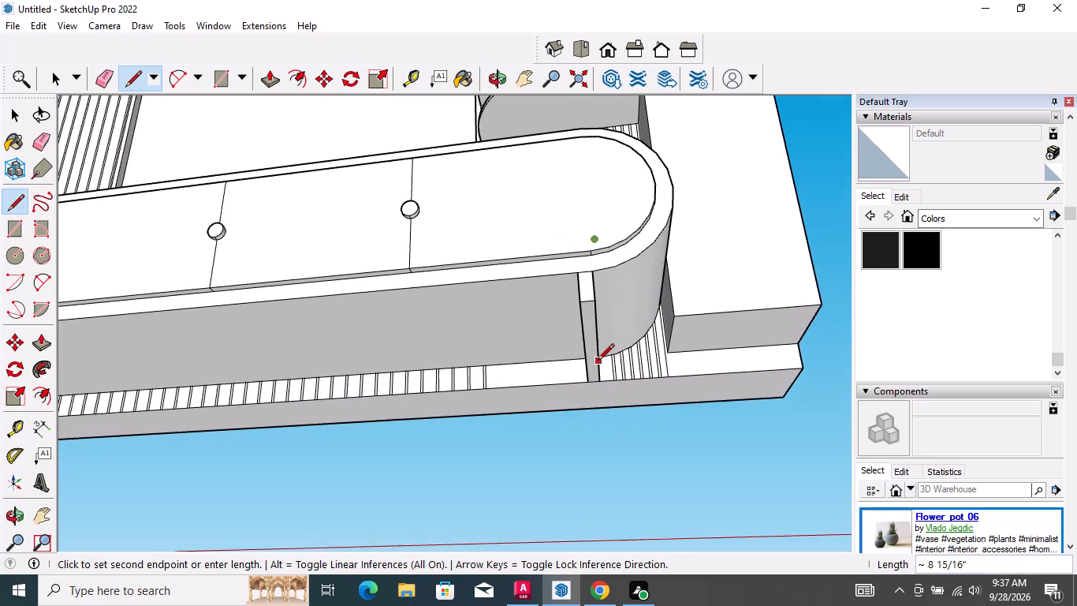
scroll(598, 361, "up", 12)
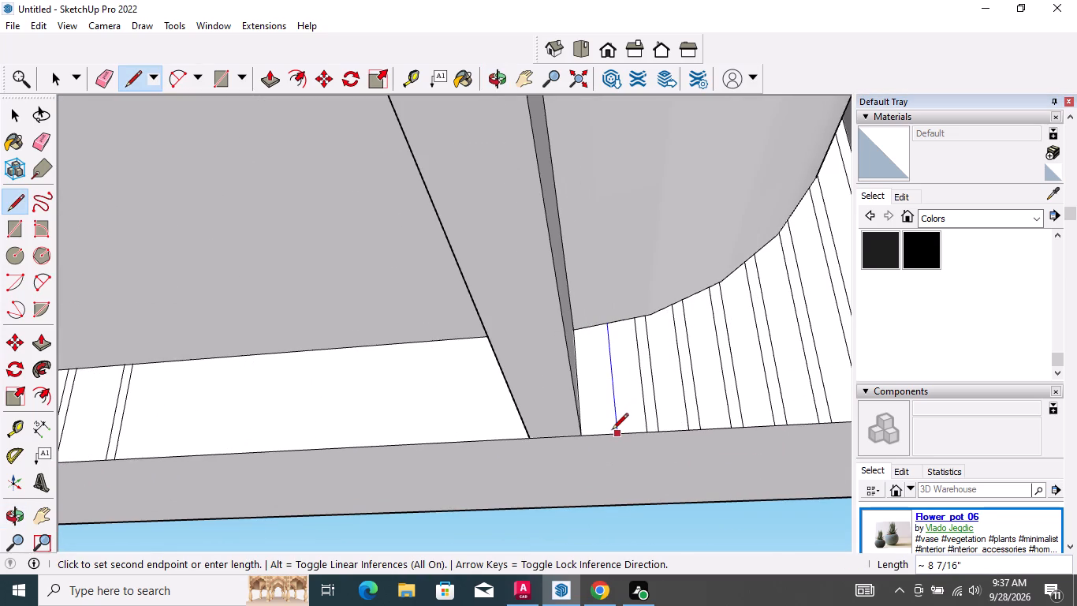
left_click(617, 436)
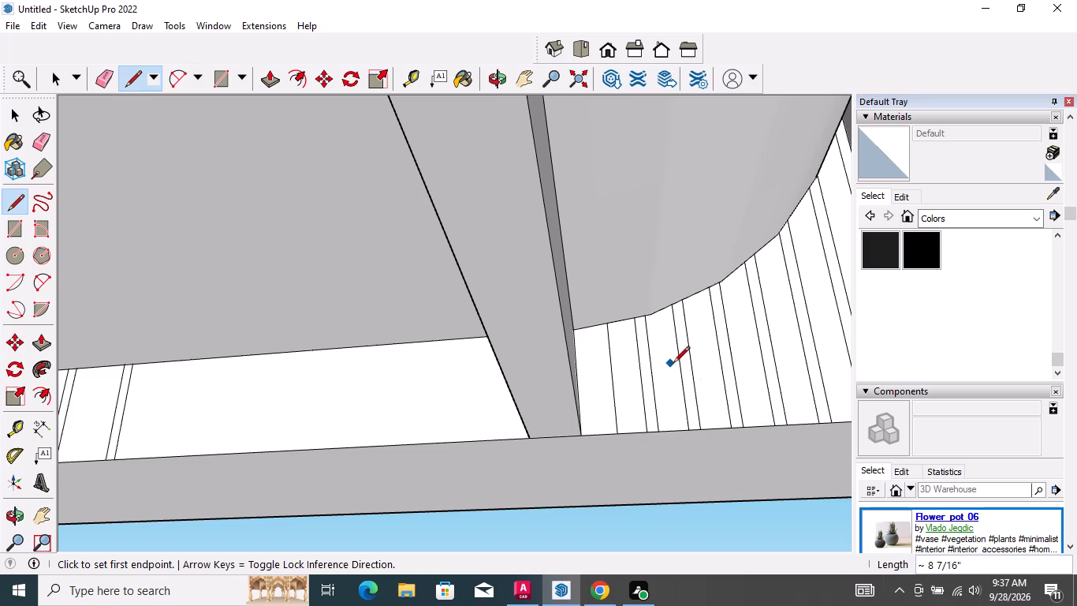
Extend the seventh full strip's other edge, farther from the side panel, about 8 7/16" down to the wall's bottom edge.
scroll(674, 372, "down", 4)
scroll(633, 454, "down", 17)
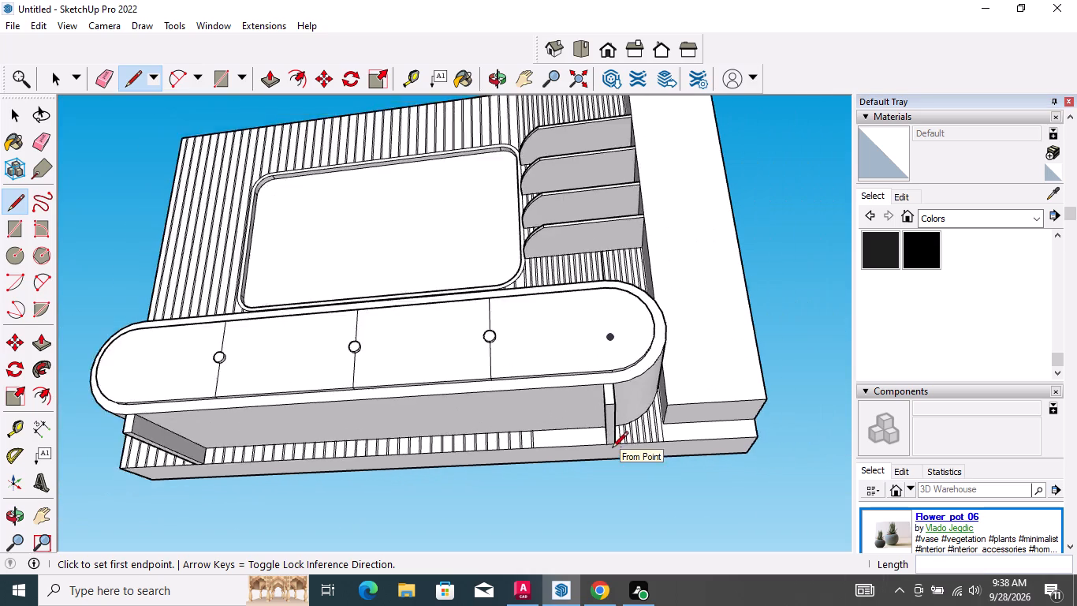
scroll(612, 449, "down", 3)
middle_click_drag(616, 279, 614, 348)
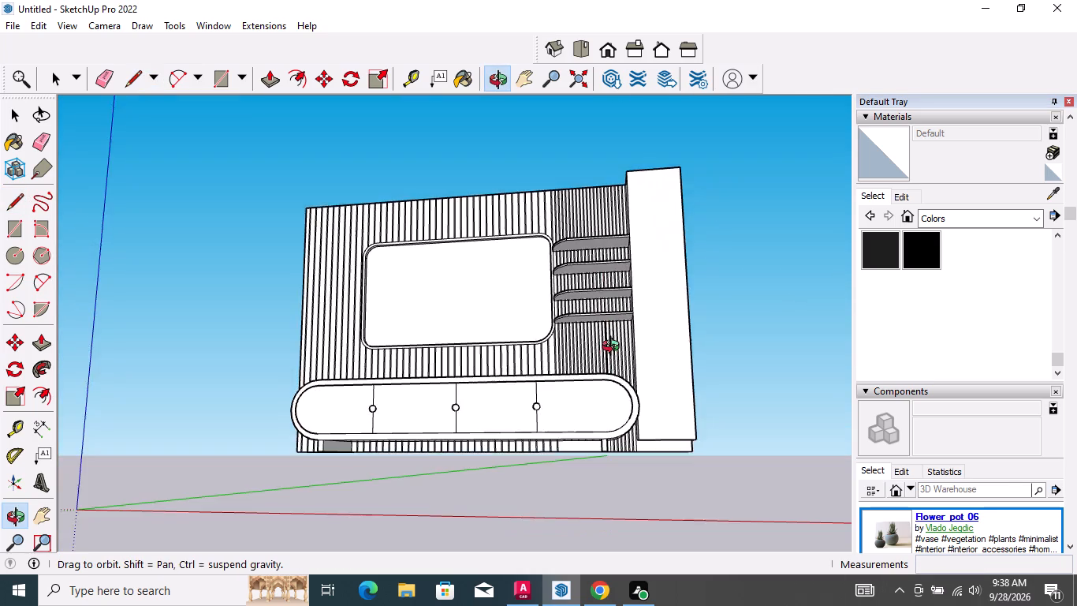
middle_click_drag(614, 348, 605, 417)
scroll(604, 403, "up", 13)
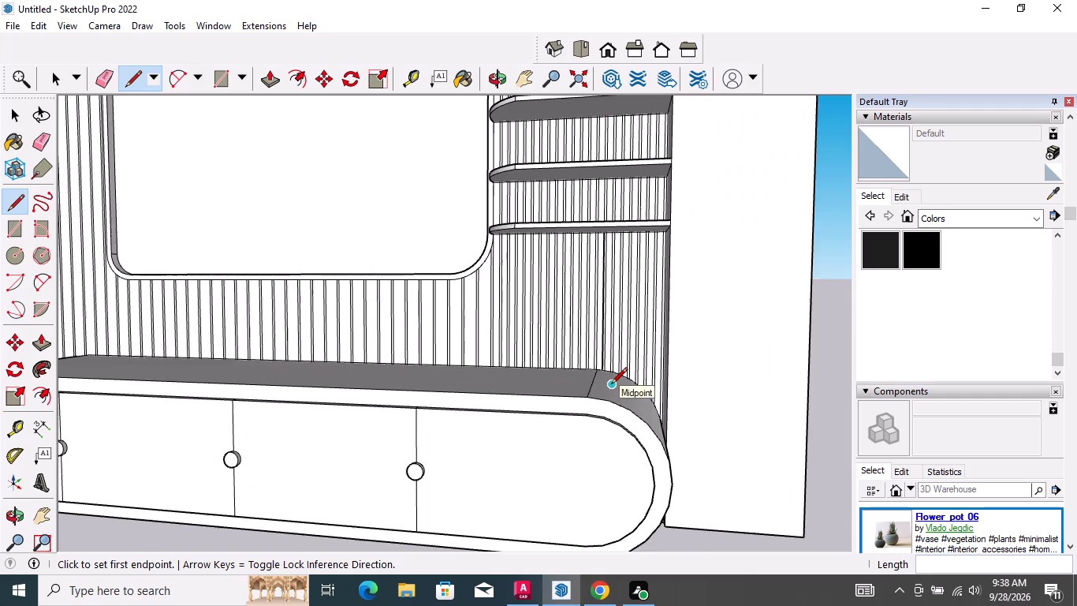
scroll(611, 385, "up", 20)
scroll(611, 385, "up", 3)
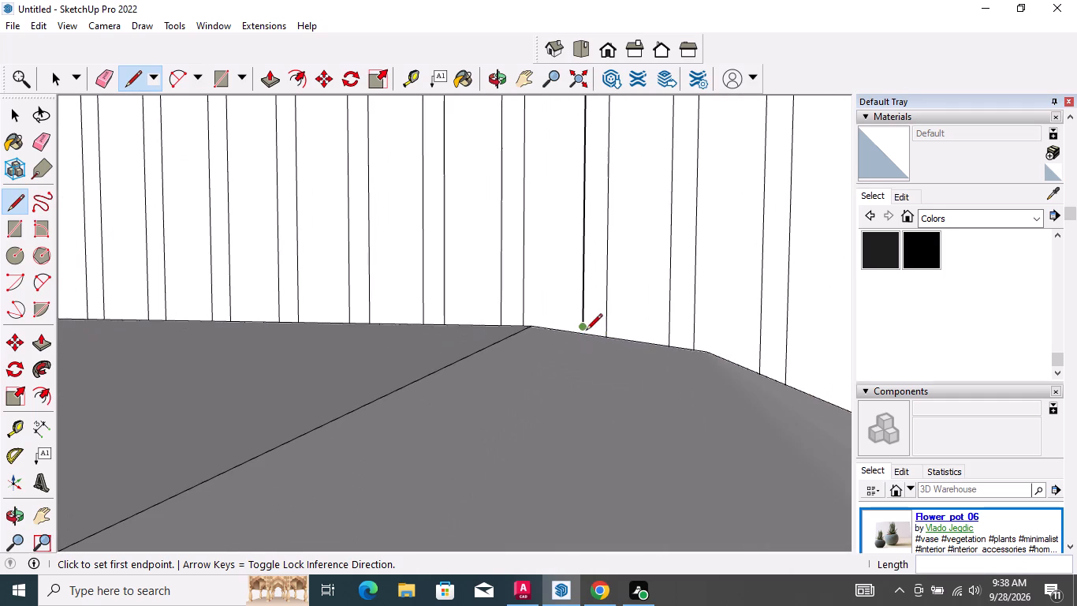
left_click(583, 328)
scroll(599, 283, "down", 10)
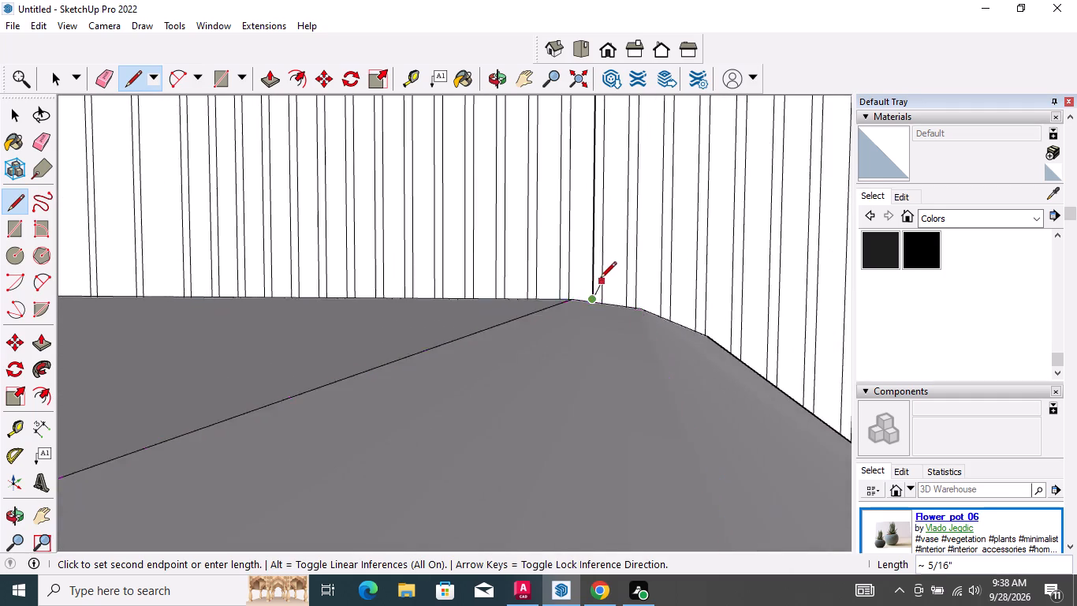
scroll(600, 279, "down", 19)
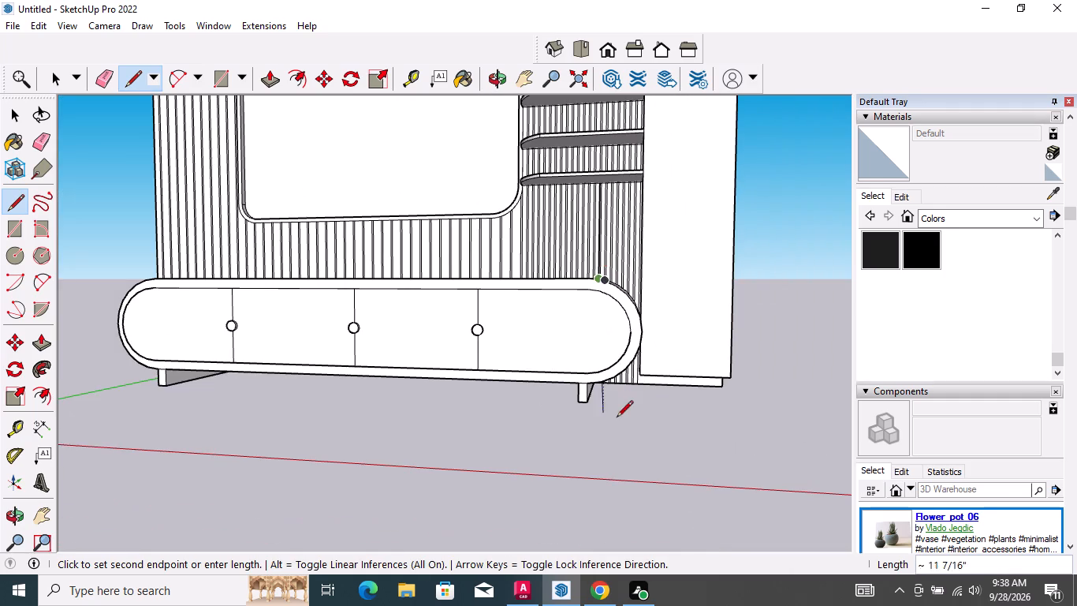
middle_click_drag(615, 413, 624, 302)
scroll(615, 386, "up", 16)
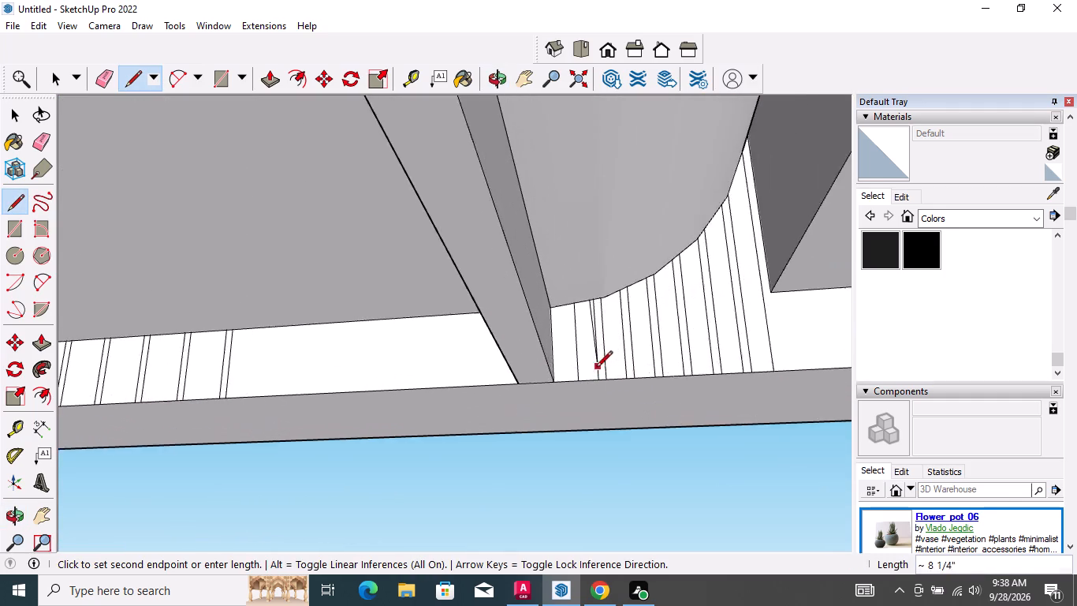
scroll(596, 368, "up", 4)
left_click(558, 386)
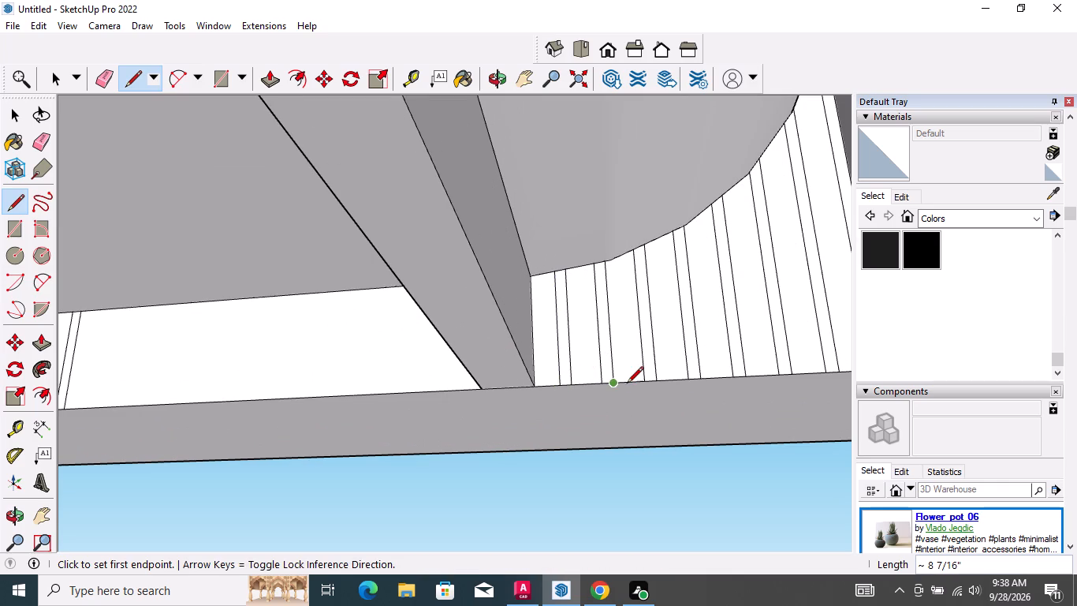
key("space")
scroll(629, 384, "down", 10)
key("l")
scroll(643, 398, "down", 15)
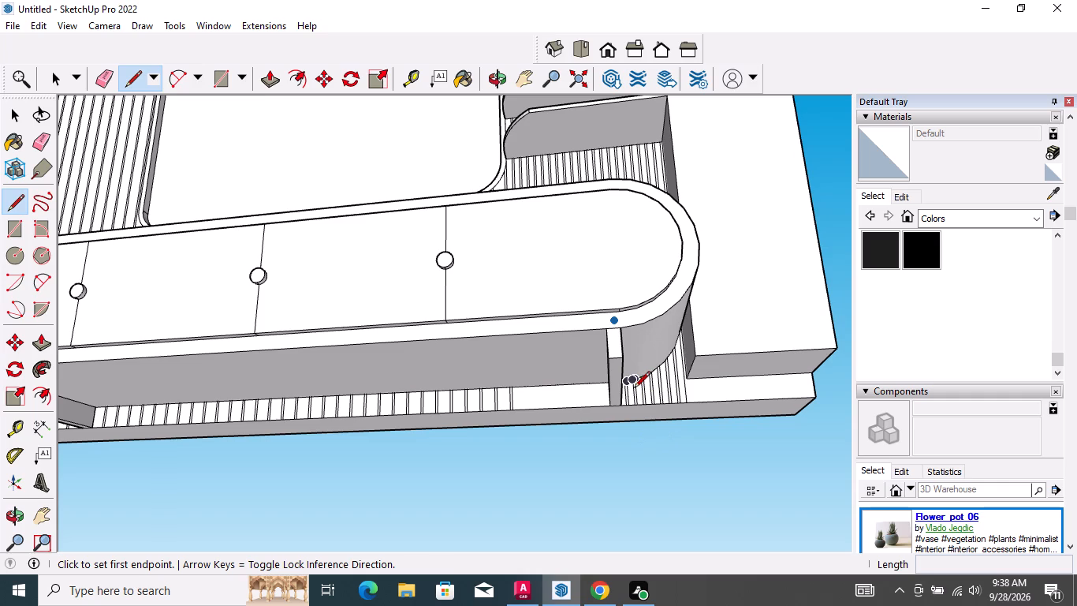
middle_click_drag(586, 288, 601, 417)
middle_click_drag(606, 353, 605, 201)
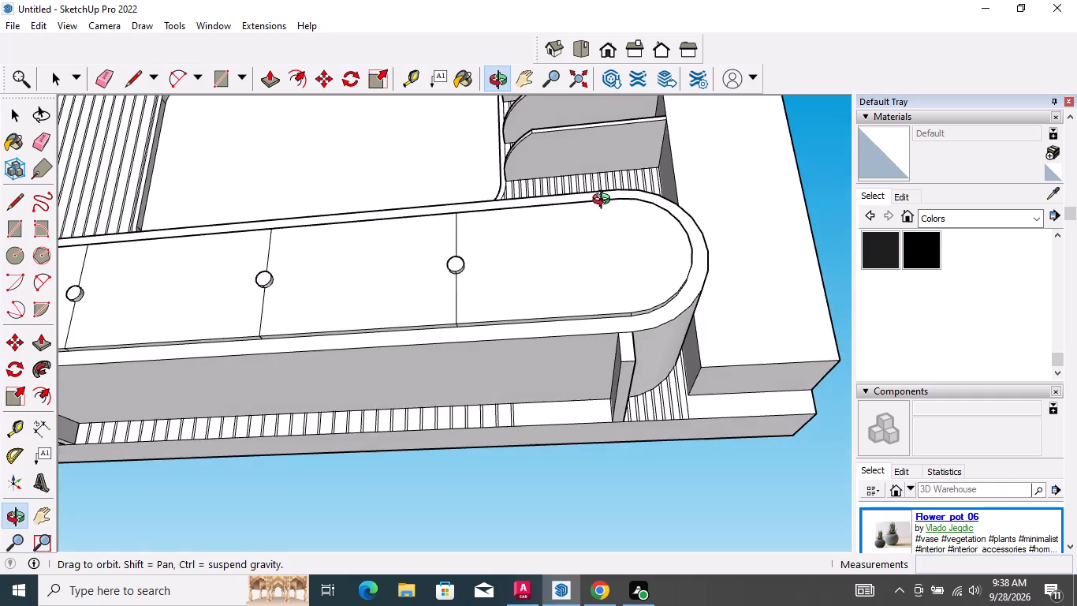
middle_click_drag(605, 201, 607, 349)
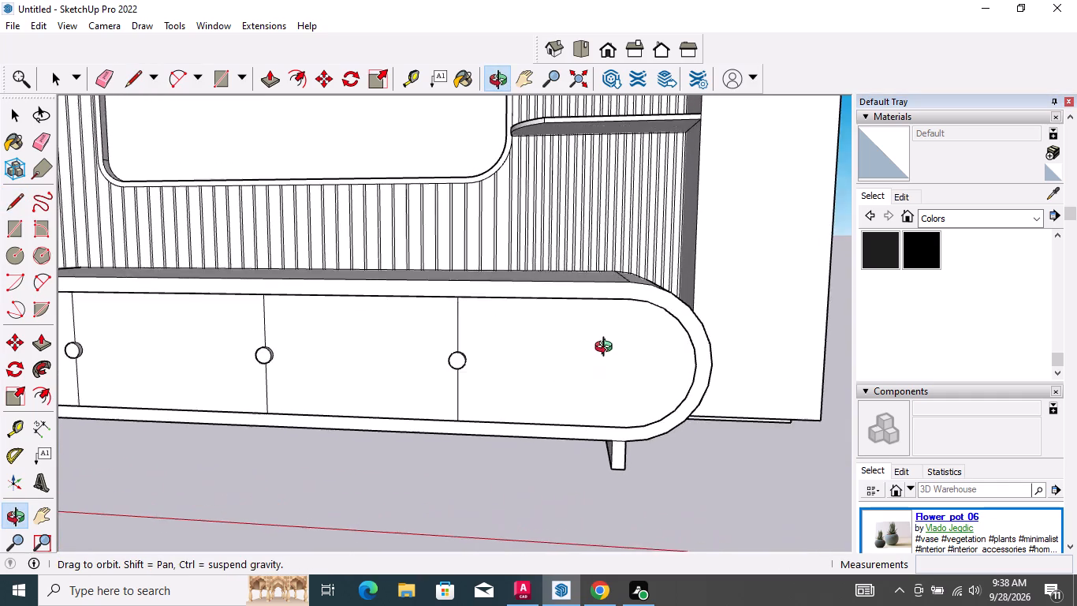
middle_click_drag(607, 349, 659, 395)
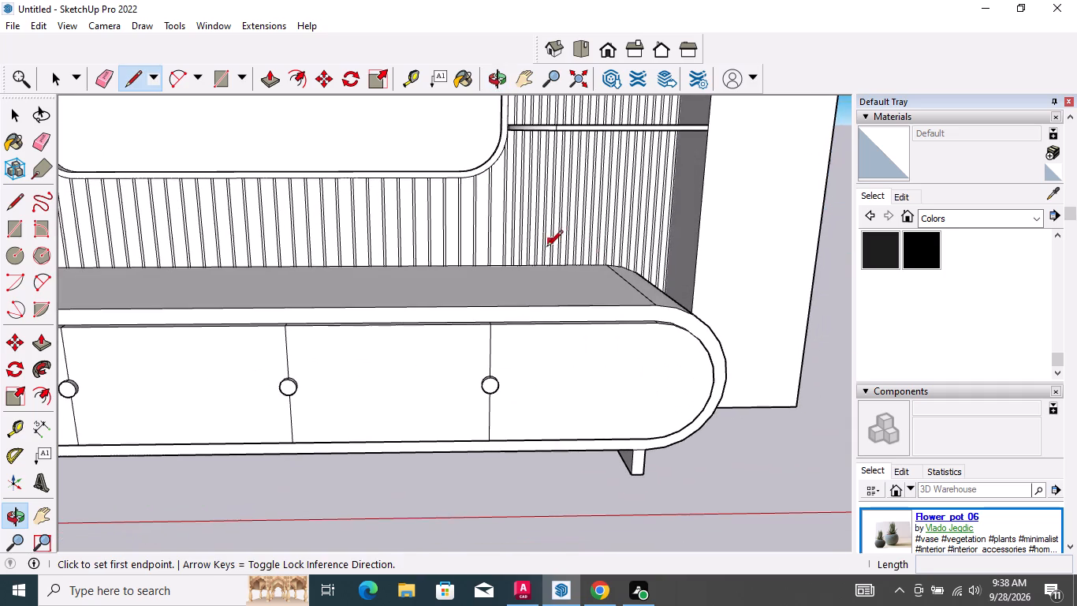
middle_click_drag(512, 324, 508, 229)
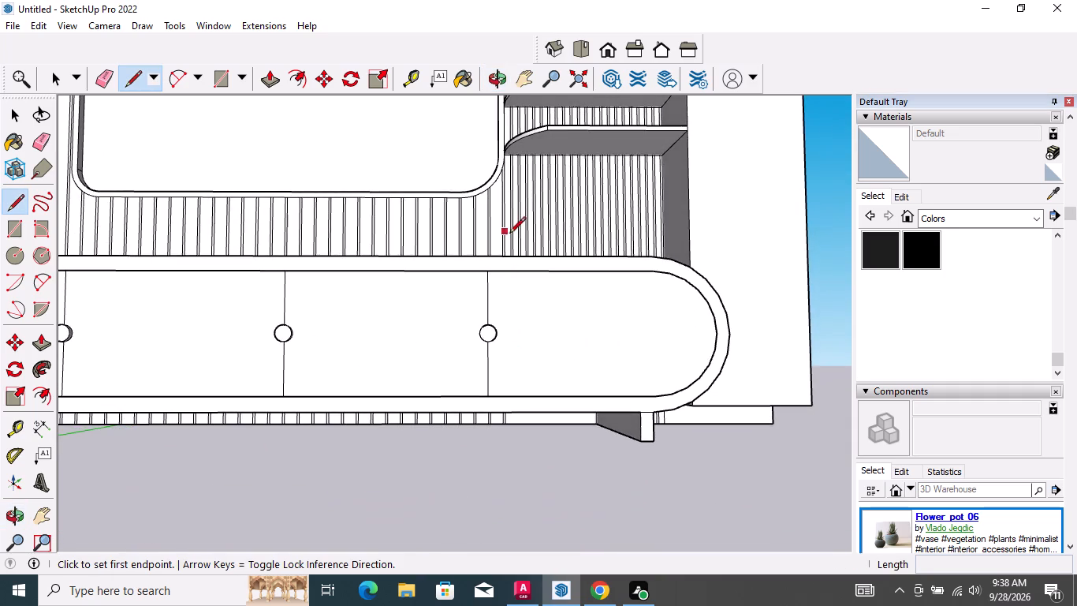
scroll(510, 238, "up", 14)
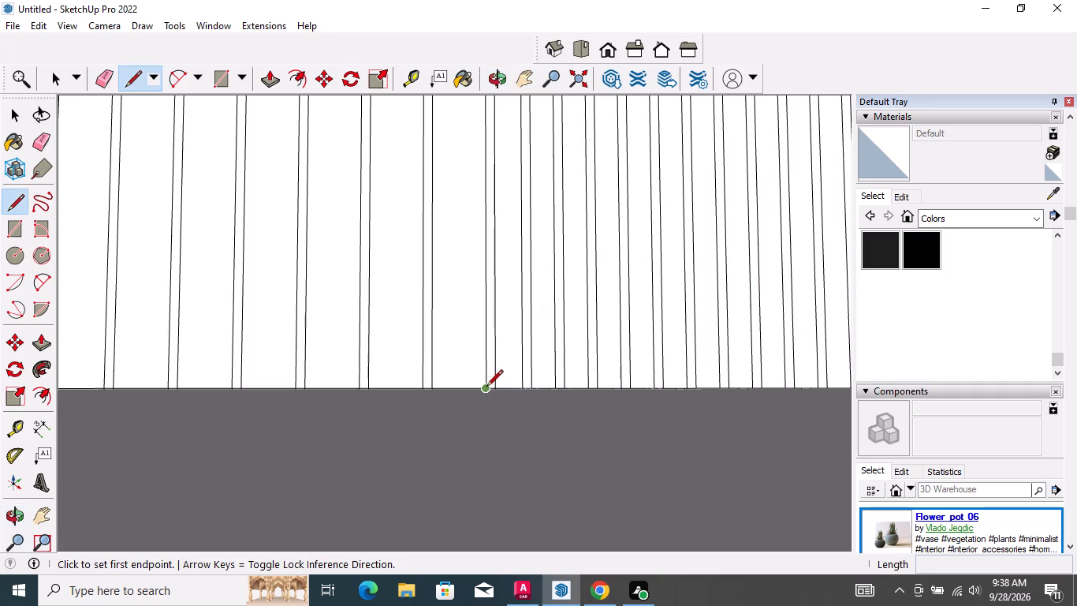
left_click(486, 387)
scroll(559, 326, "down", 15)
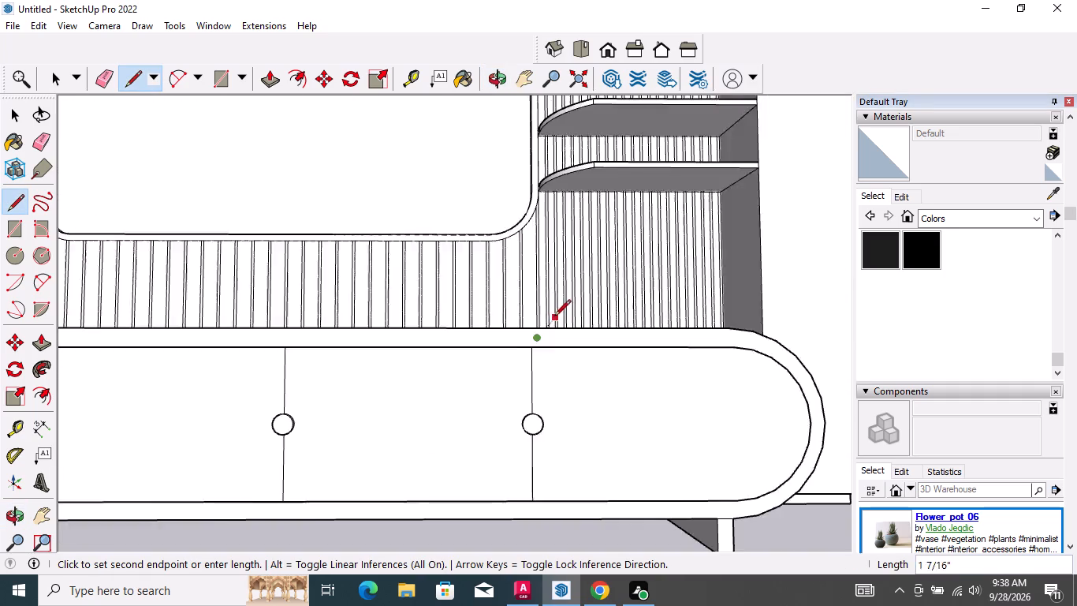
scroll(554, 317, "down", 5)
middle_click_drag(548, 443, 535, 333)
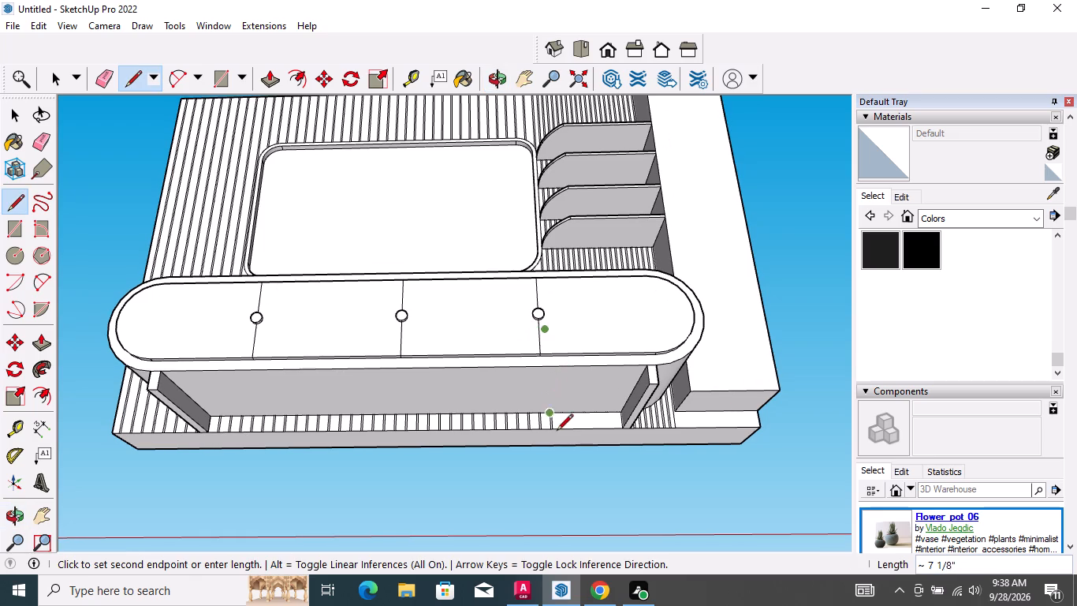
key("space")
Extend the TV-side edge of the shelf section's first narrow strip beside the TV panel about 8 7/16" down to the wall's bottom edge.
middle_click_drag(578, 300, 578, 322)
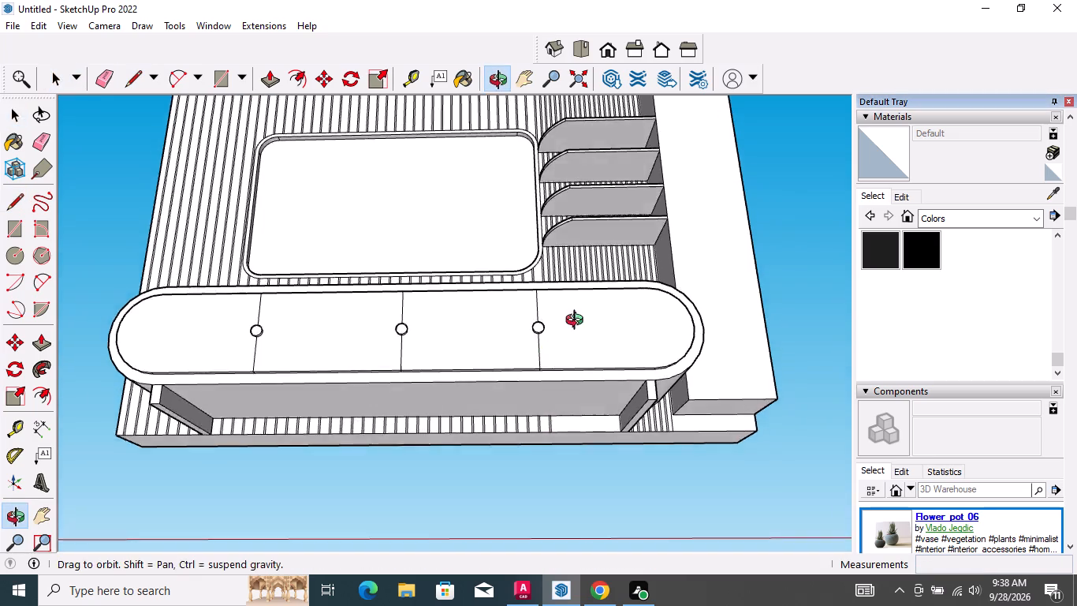
middle_click_drag(578, 322, 581, 456)
scroll(557, 341, "up", 8)
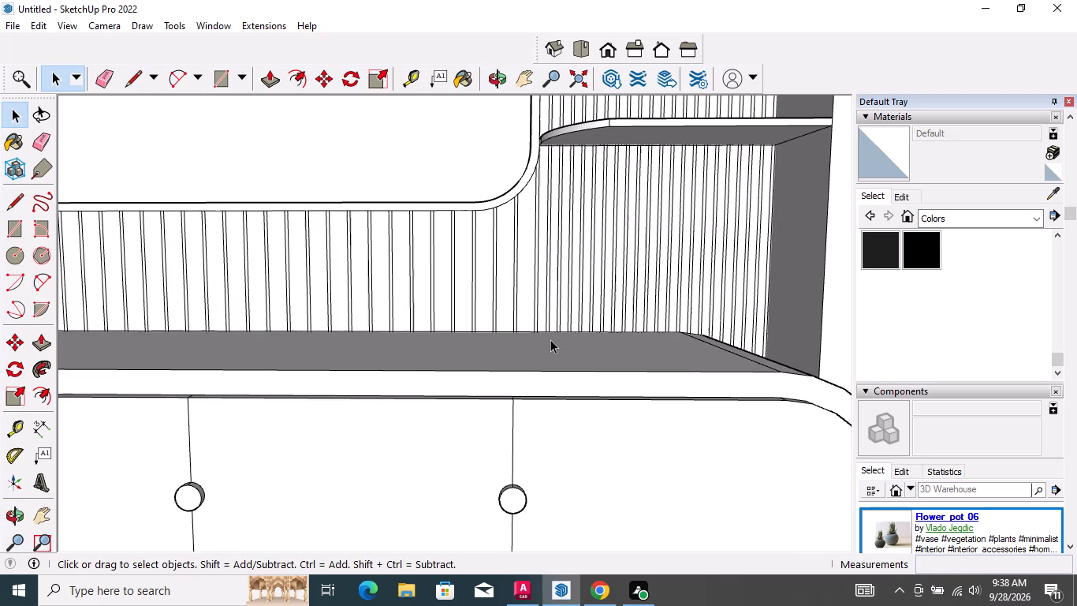
key("l")
scroll(550, 338, "up", 9)
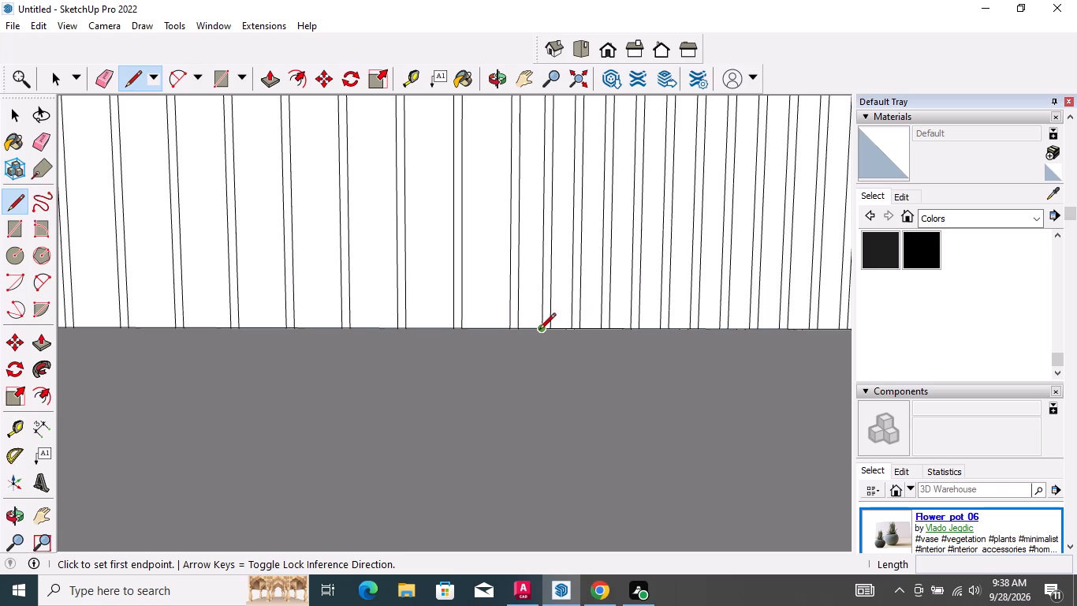
left_click(542, 331)
scroll(567, 359, "down", 9)
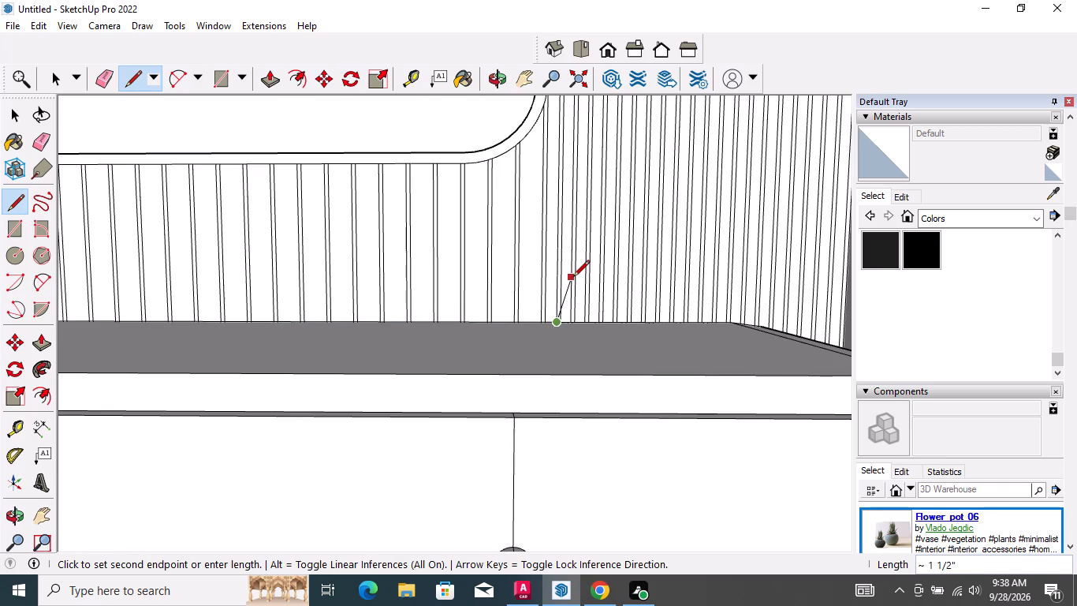
scroll(573, 278, "down", 9)
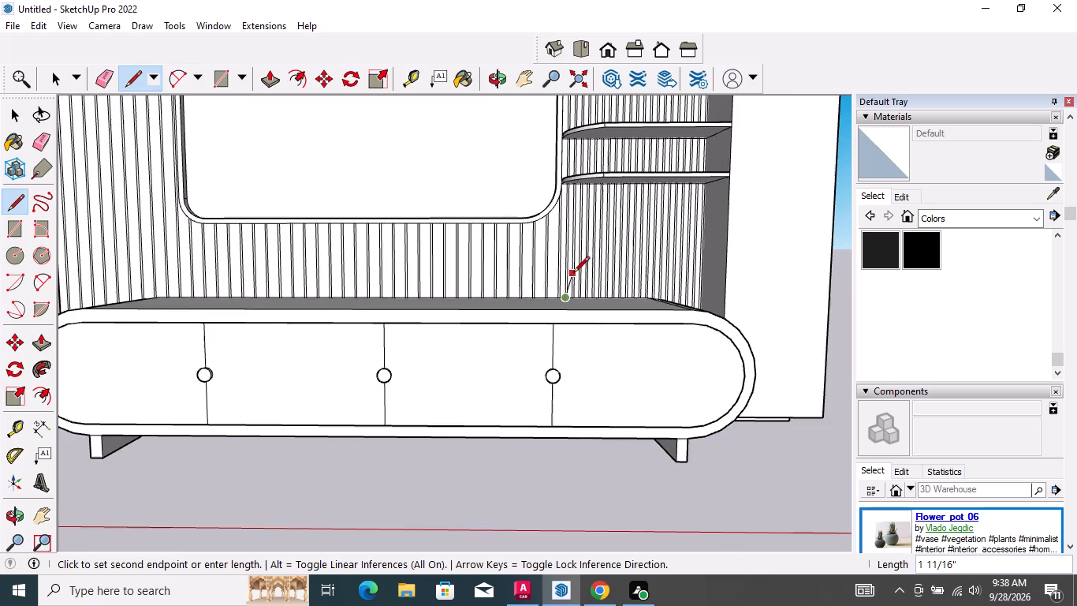
scroll(573, 274, "down", 4)
middle_click_drag(567, 376, 561, 234)
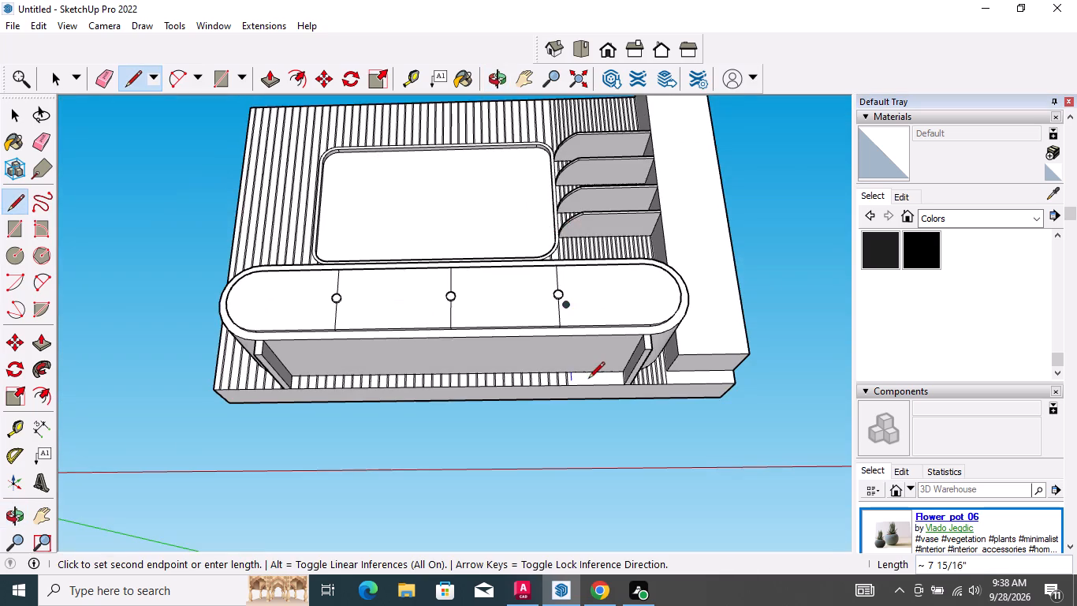
scroll(588, 380, "up", 17)
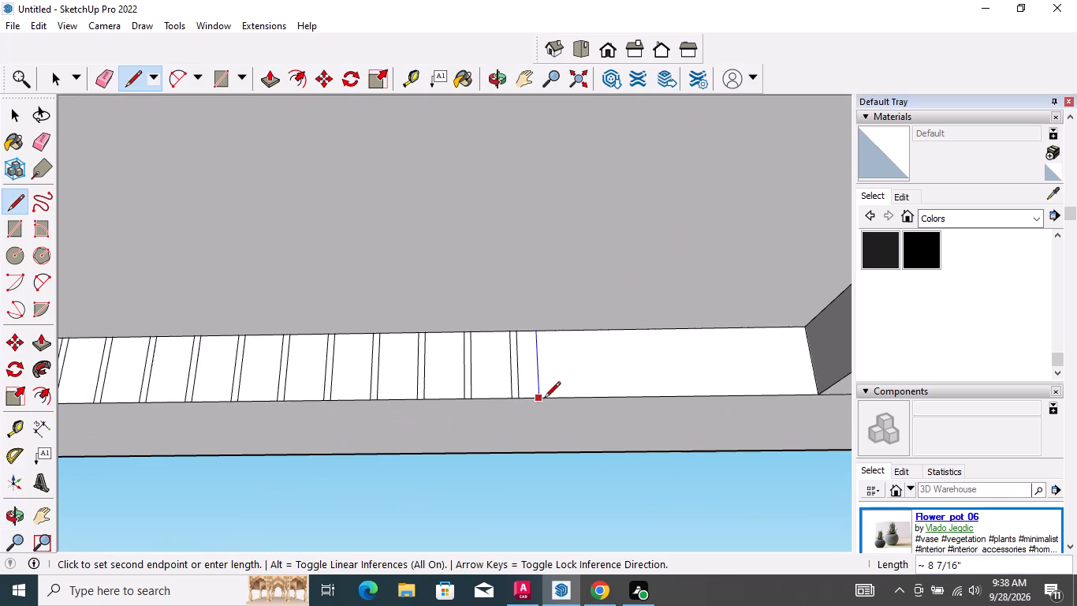
left_click_drag(536, 399, 552, 405)
Extend the other edge of that first narrow strip beside the TV panel about 8 7/16" down to the wall's bottom edge.
scroll(565, 415, "down", 16)
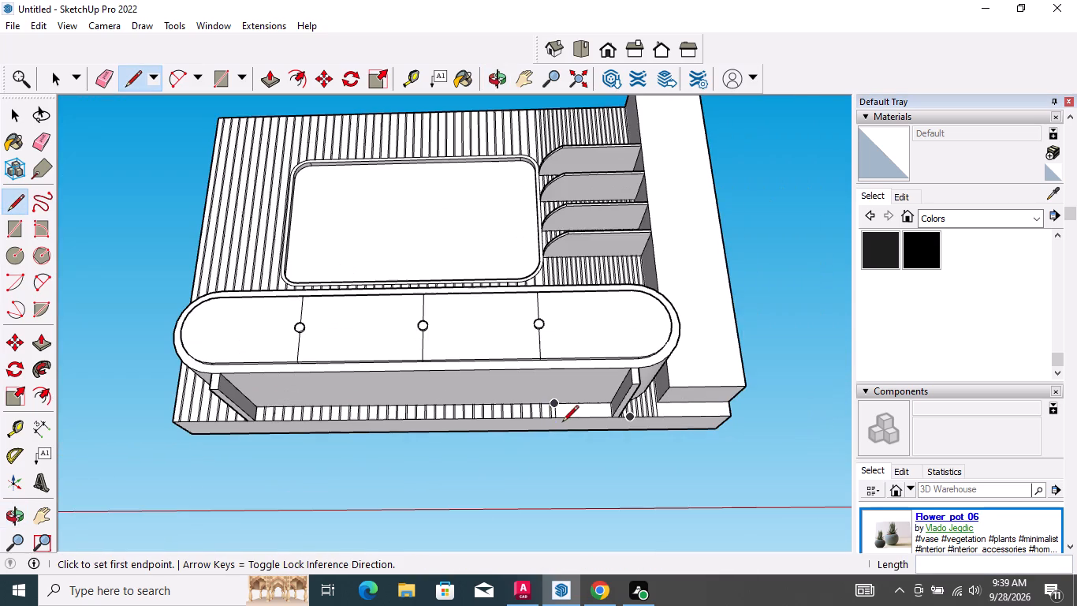
middle_click_drag(564, 340, 562, 509)
scroll(571, 346, "up", 5)
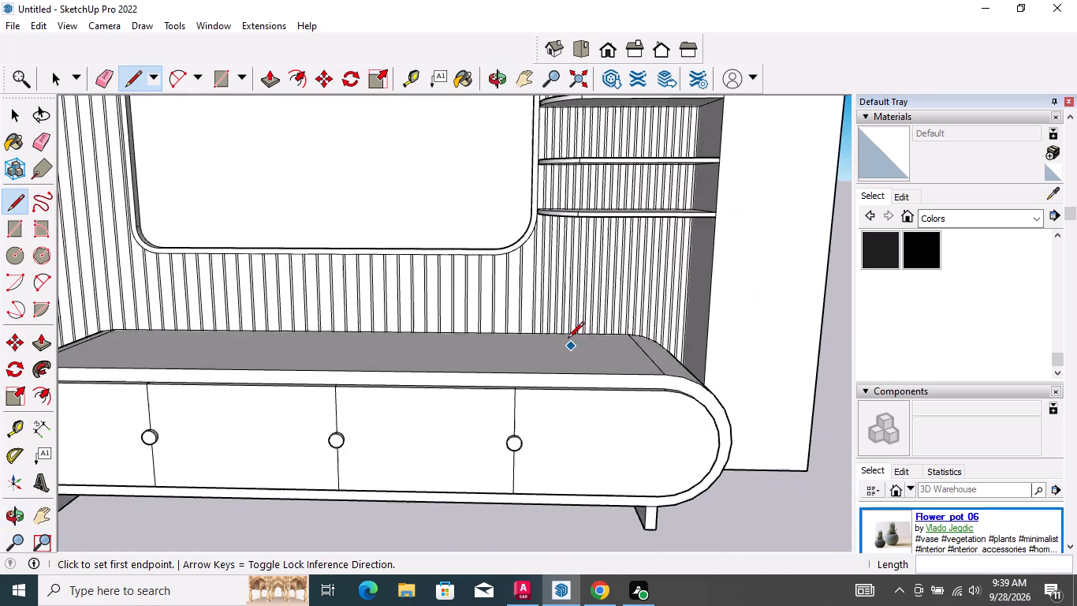
scroll(568, 339, "up", 9)
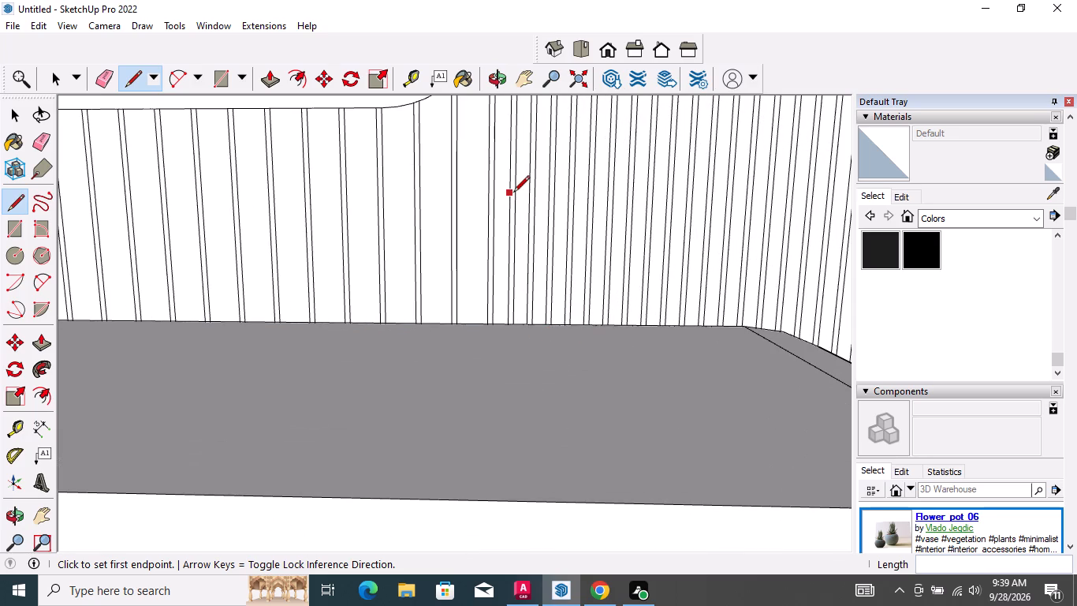
left_click(513, 327)
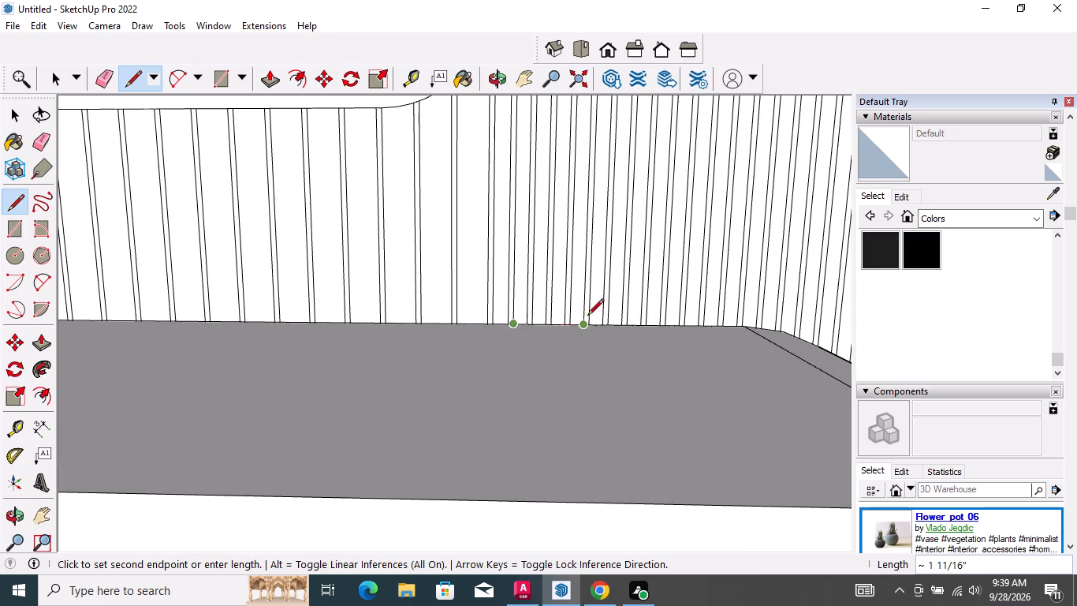
scroll(537, 245, "down", 8)
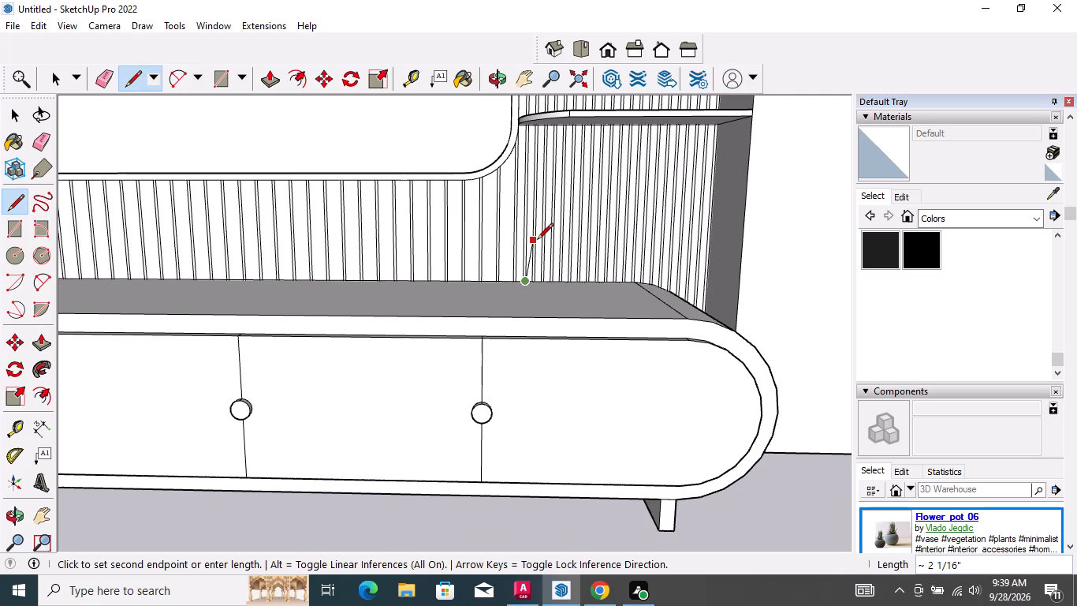
scroll(537, 240, "down", 4)
middle_click_drag(542, 495, 545, 241)
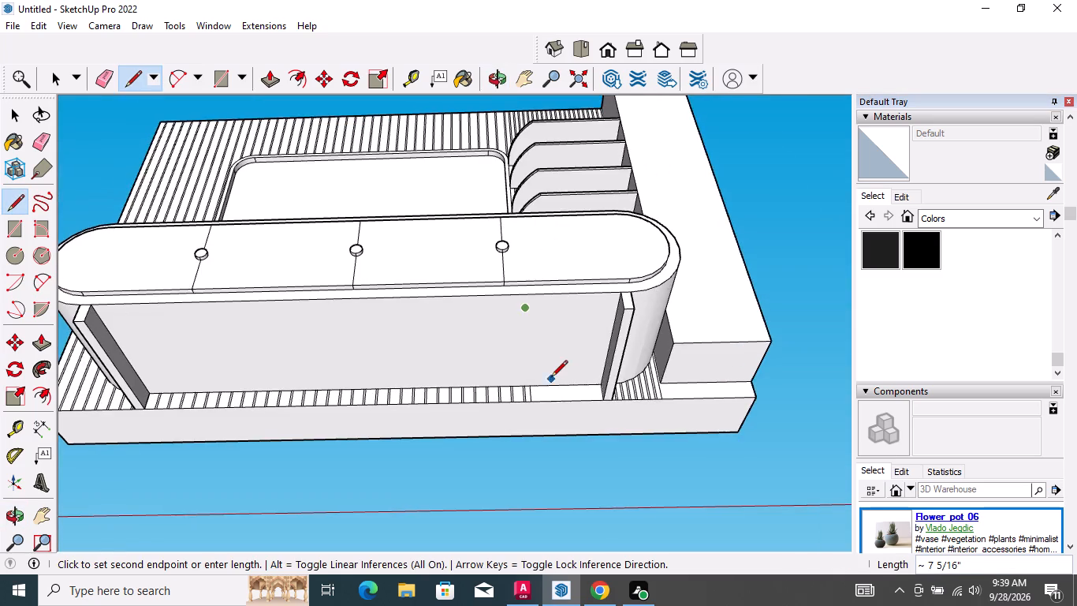
scroll(551, 378, "up", 12)
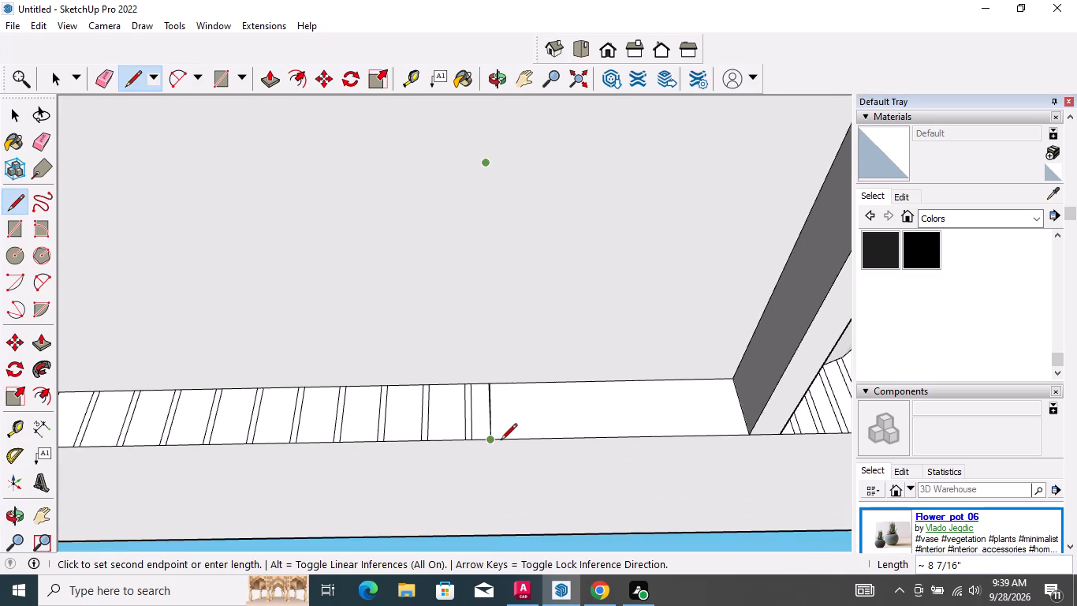
left_click(501, 441)
key("space")
Copy the bottom piece of the shelf section's first narrow strip about 4 7/8" to the side panel, dividing the distance into 15 equal spacings.
scroll(501, 416, "down", 3)
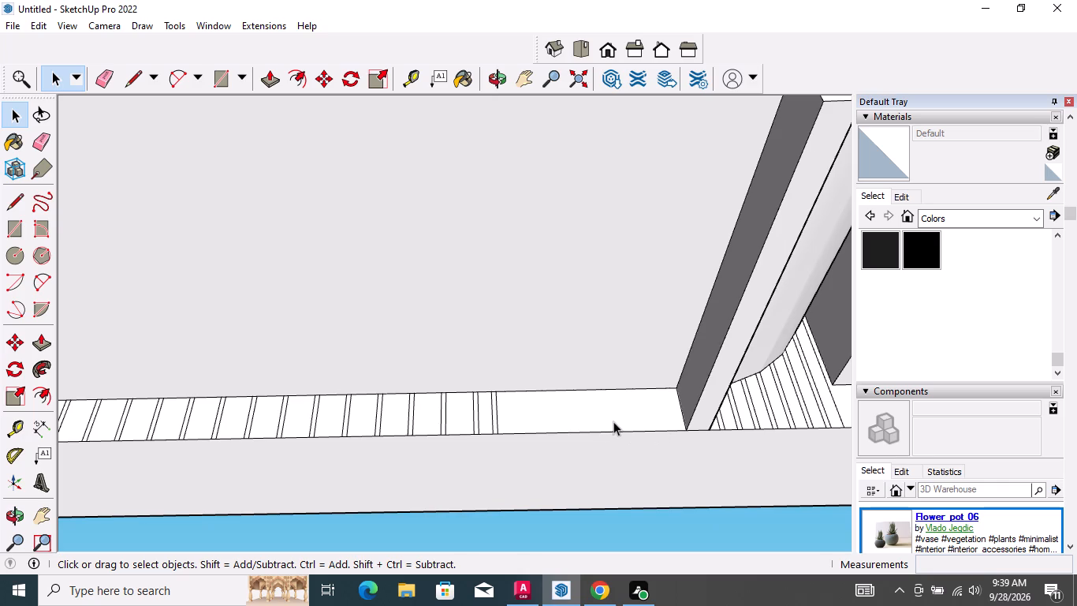
scroll(480, 422, "up", 4)
double_click(503, 420)
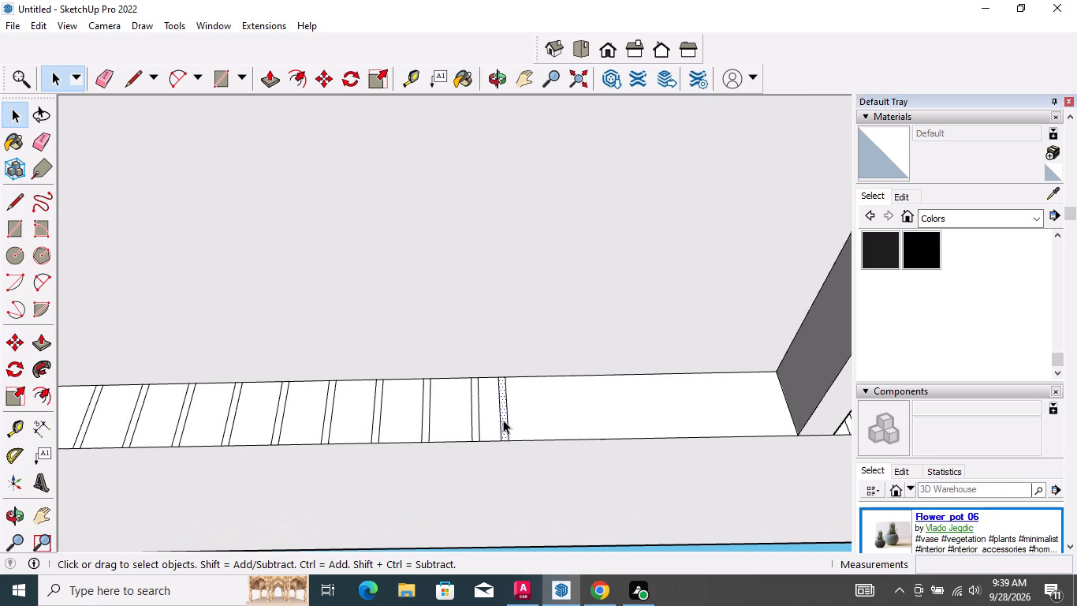
key("m")
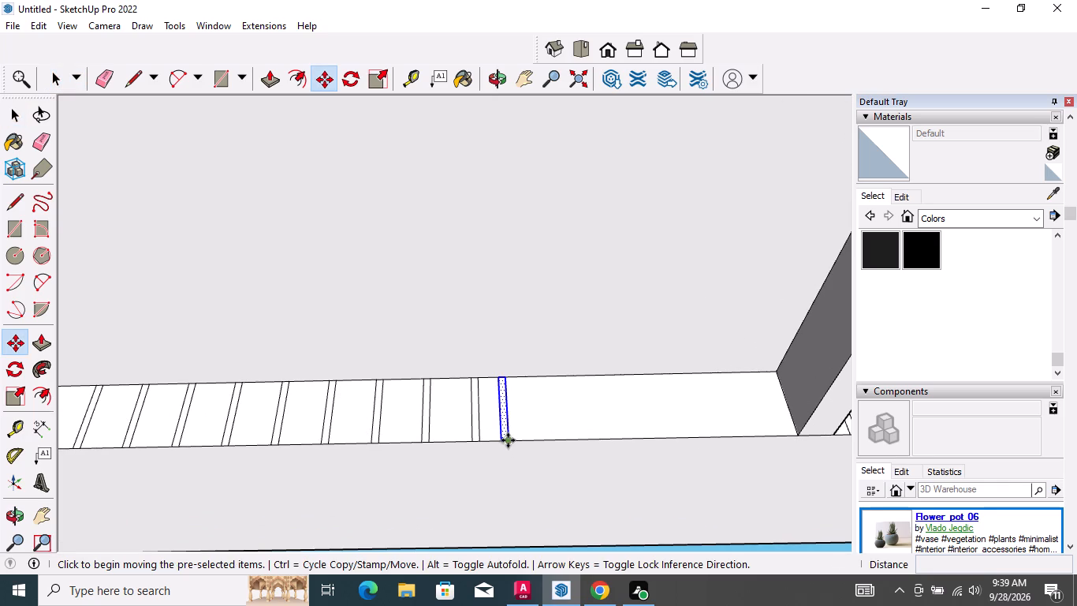
left_click(508, 440)
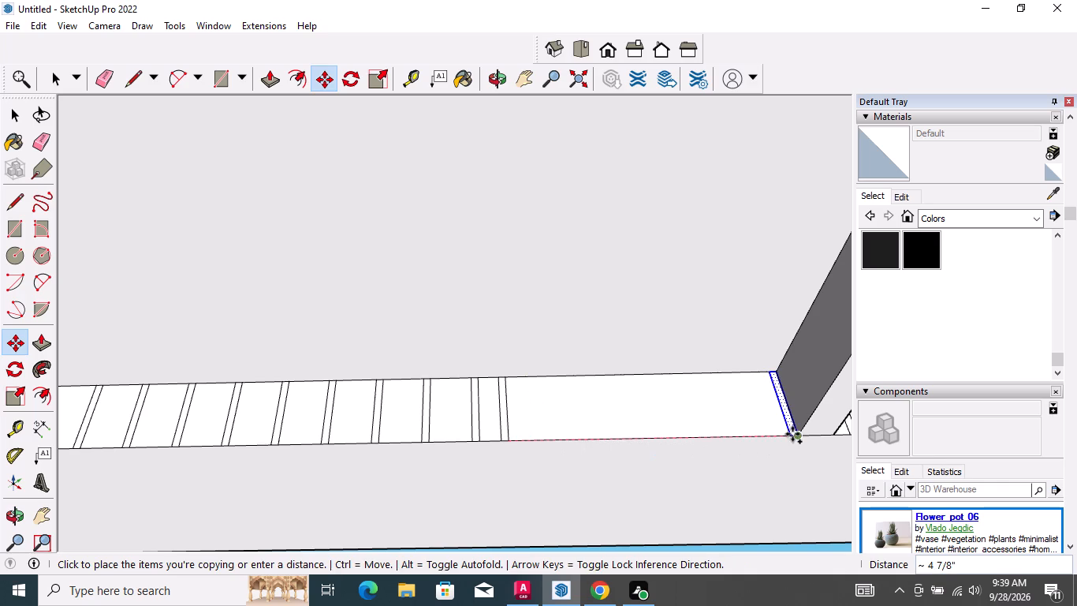
left_click(792, 433)
key("shift+slash")
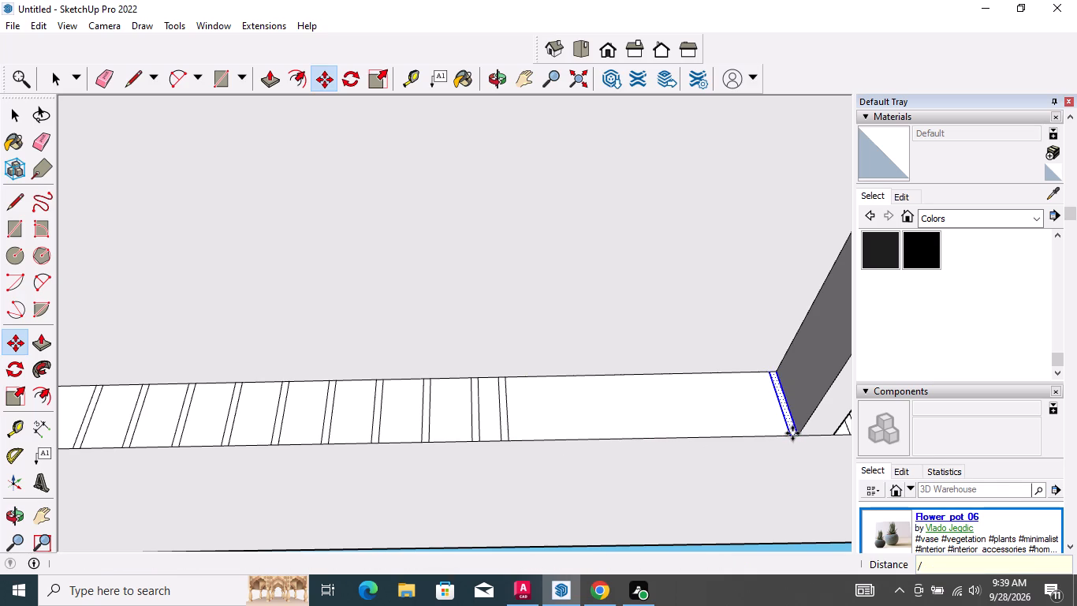
key("1")
key("5")
key("Return")
key("space")
Examine the whole TV wall unit from the front, checking the strips behind the shelves and above the cabinet.
scroll(624, 429, "down", 4)
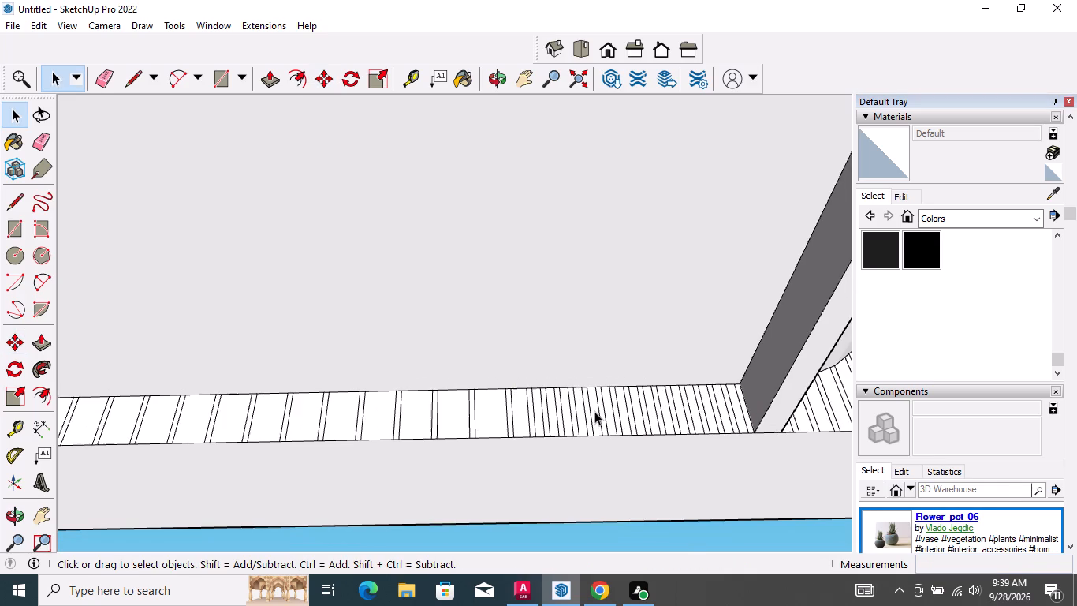
scroll(594, 411, "down", 10)
middle_click_drag(638, 370, 626, 582)
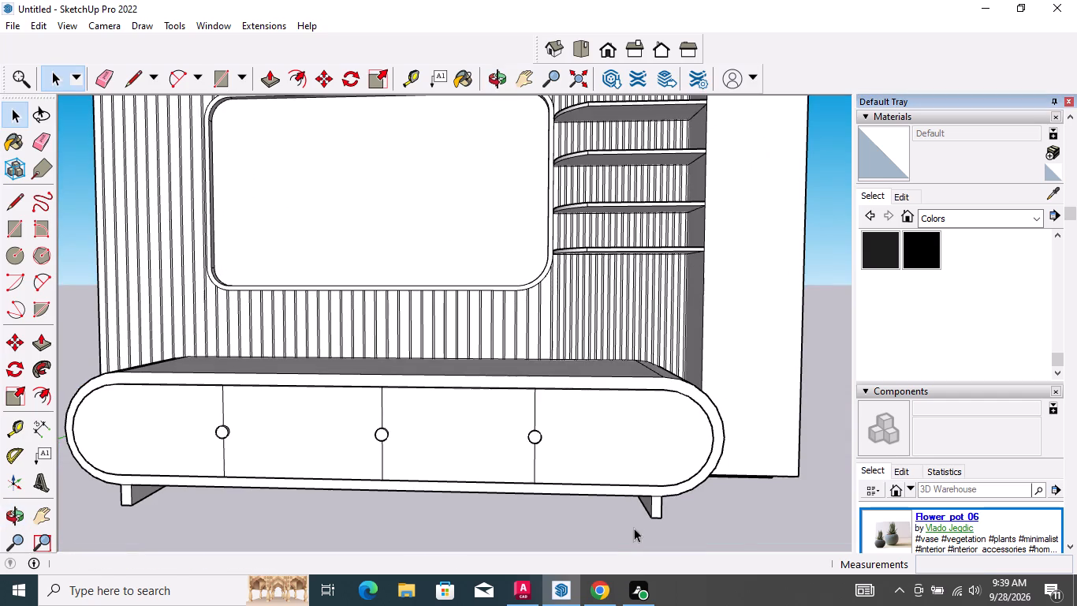
key("Escape")
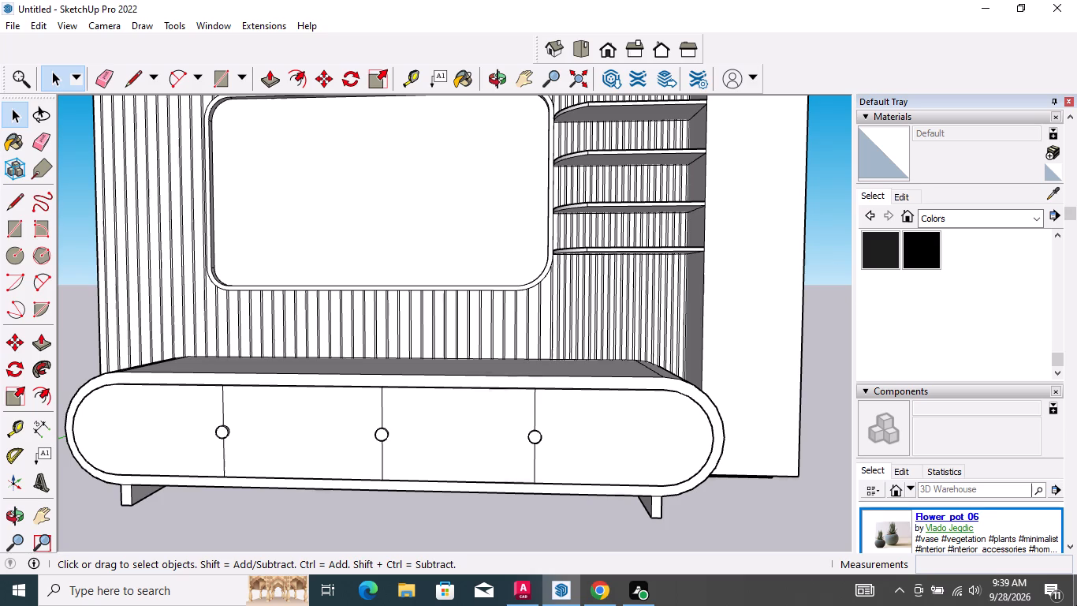
key("Escape")
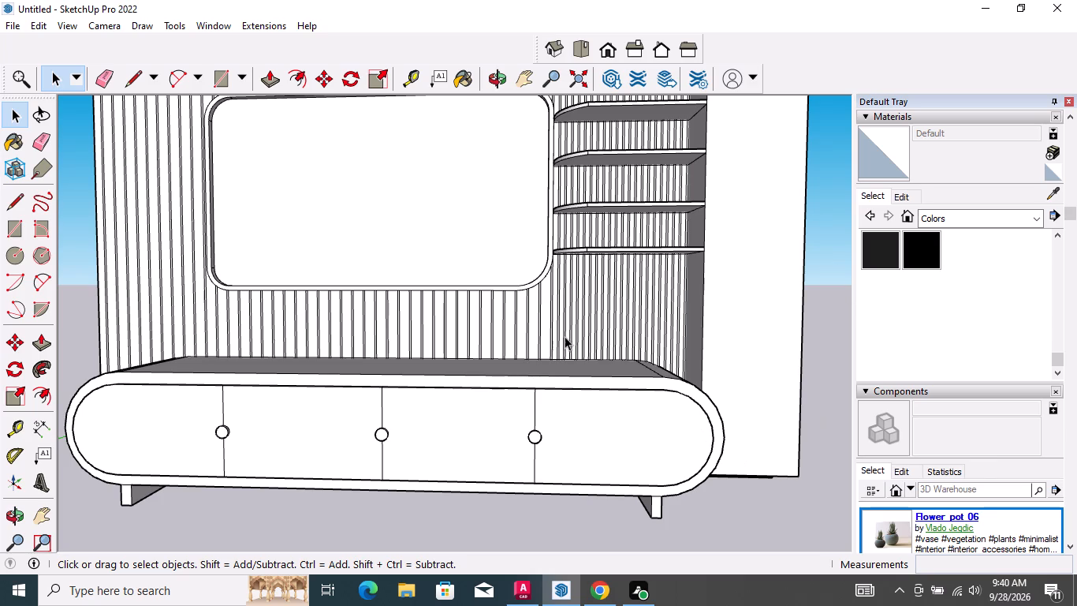
scroll(579, 366, "down", 4)
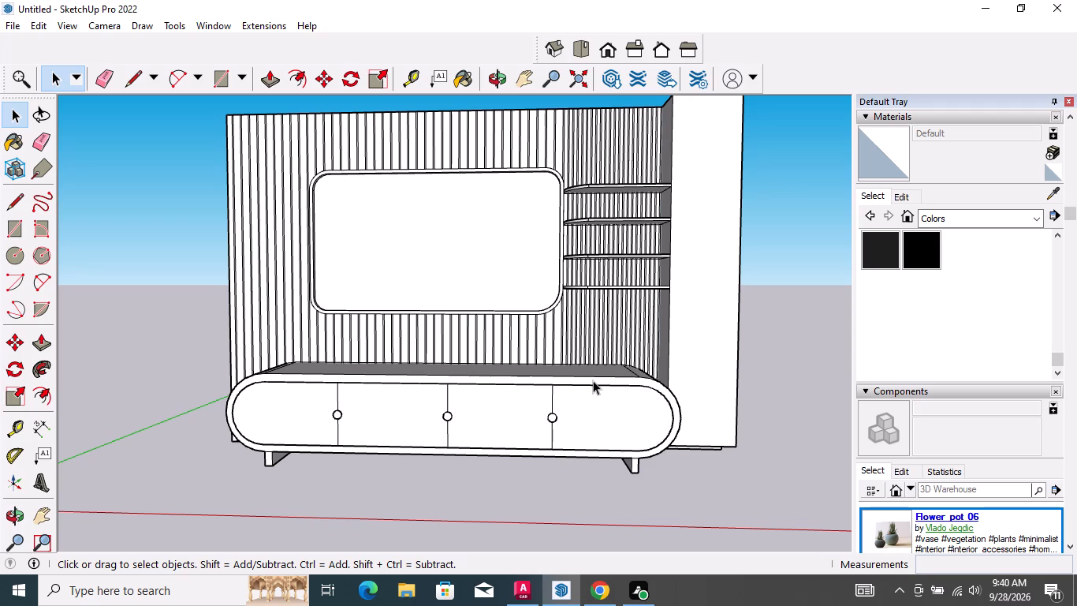
key("space")
scroll(637, 413, "down", 3)
scroll(637, 413, "up", 3)
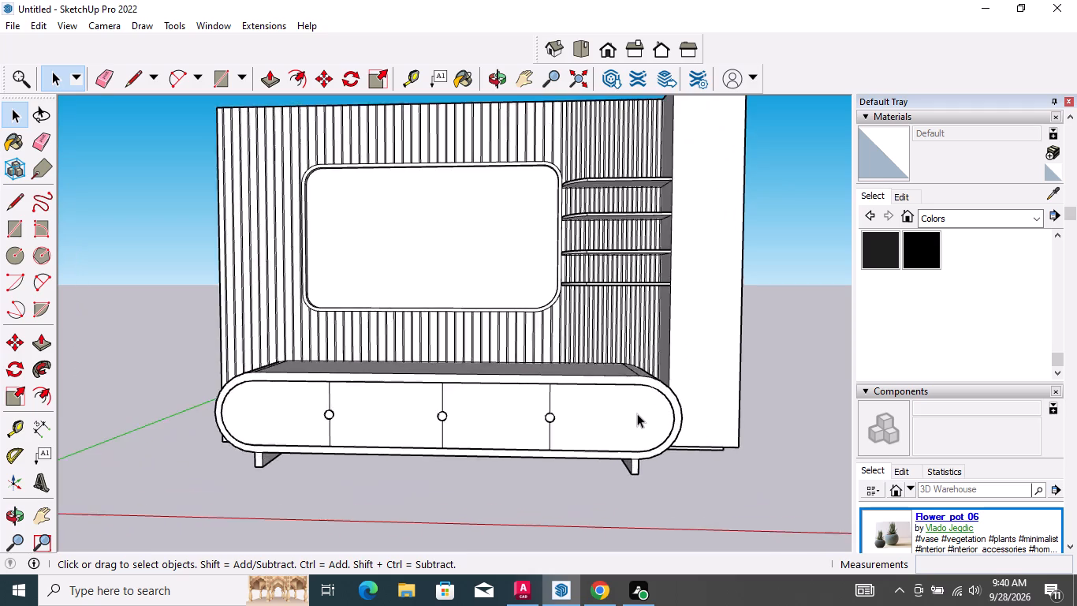
scroll(637, 413, "down", 3)
scroll(637, 413, "up", 3)
scroll(637, 413, "down", 3)
scroll(637, 413, "up", 3)
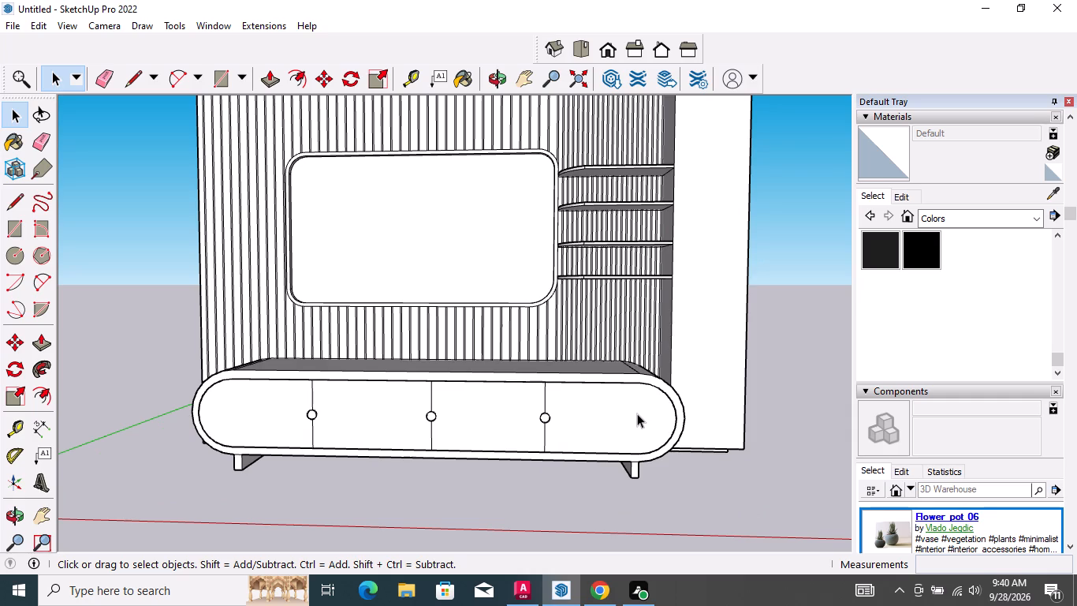
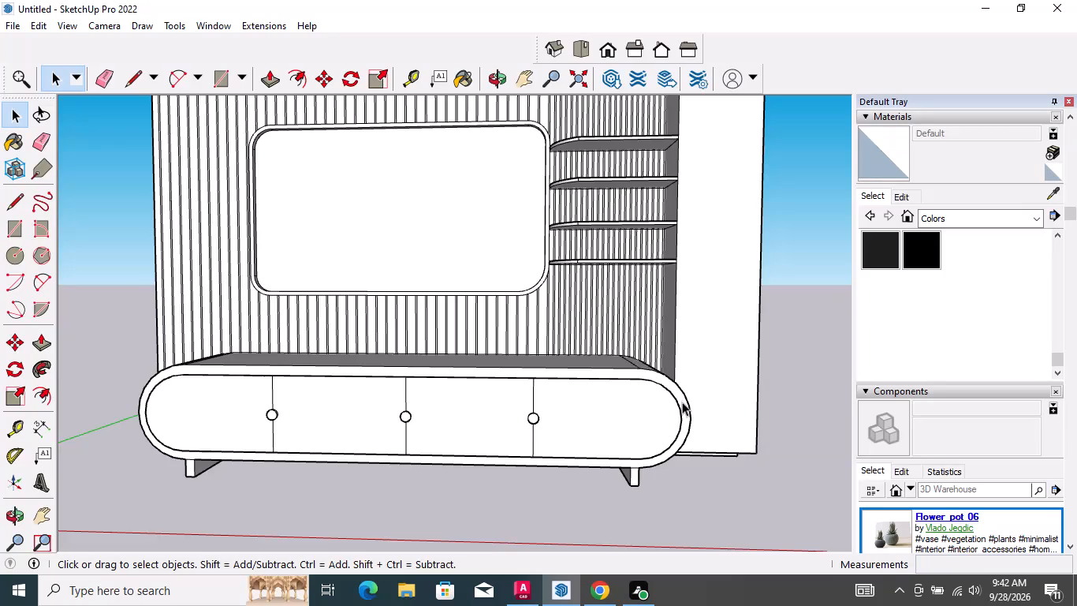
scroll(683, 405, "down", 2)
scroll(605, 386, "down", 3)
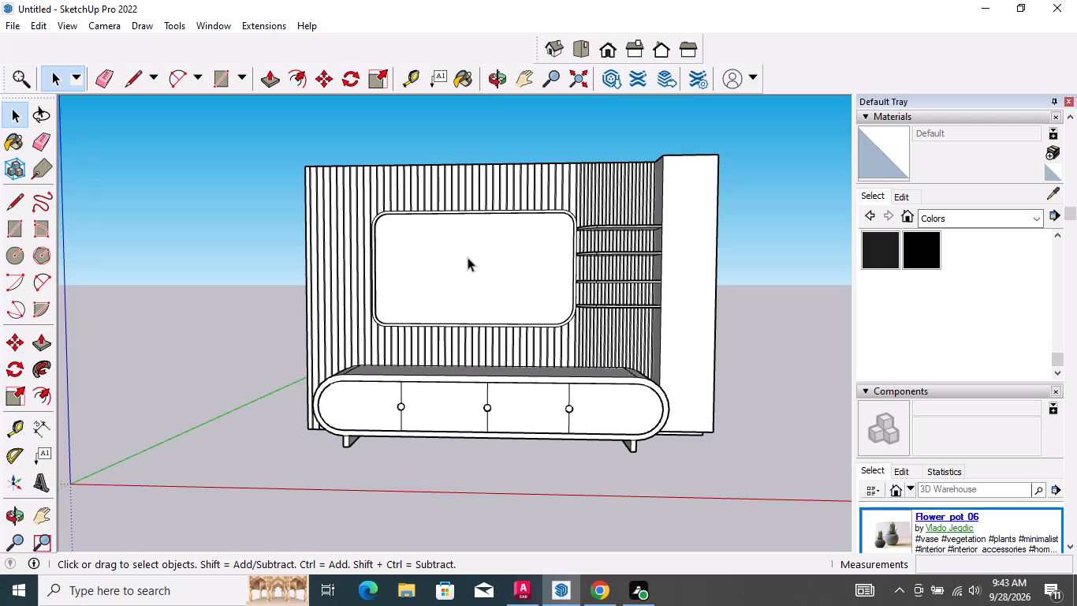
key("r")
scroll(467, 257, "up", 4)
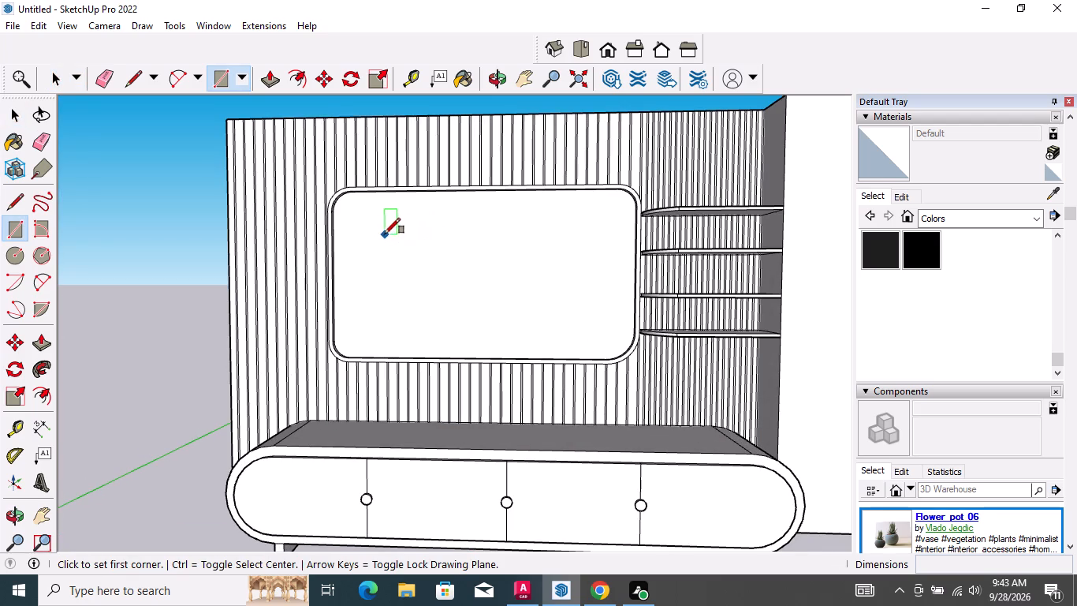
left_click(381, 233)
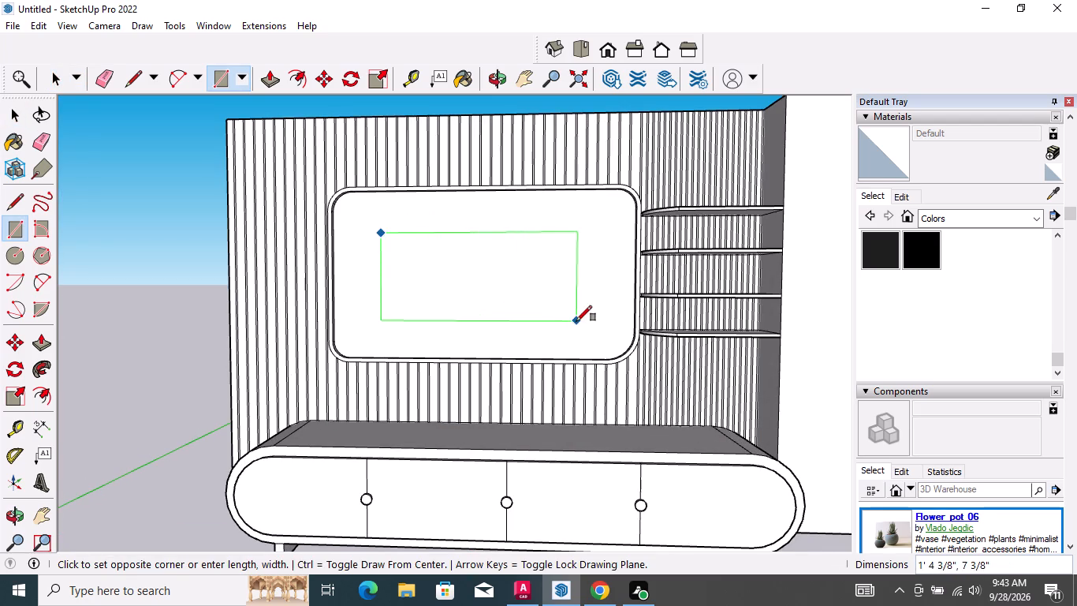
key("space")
Draw a rectangle about 1' 7" wide and 10" high on the rounded TV panel's front face for the television.
key("r")
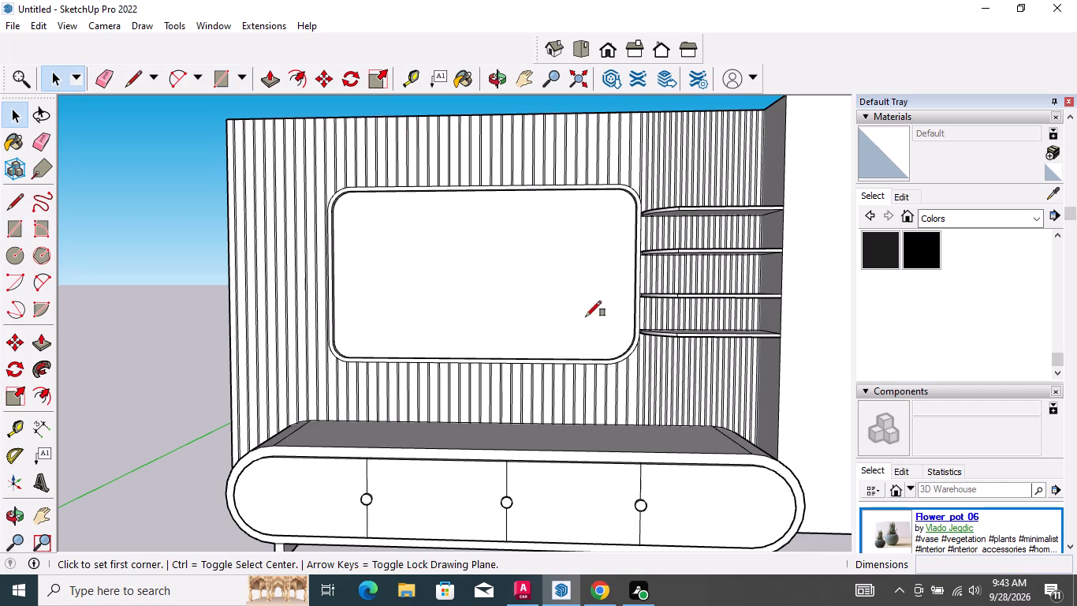
left_click(369, 217)
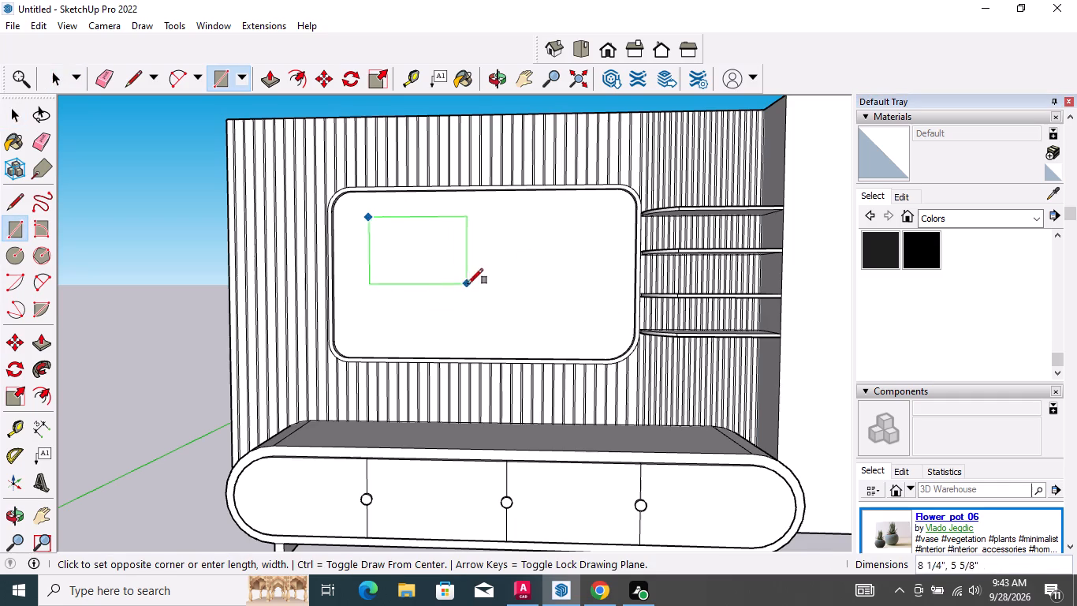
left_click(599, 341)
key("space")
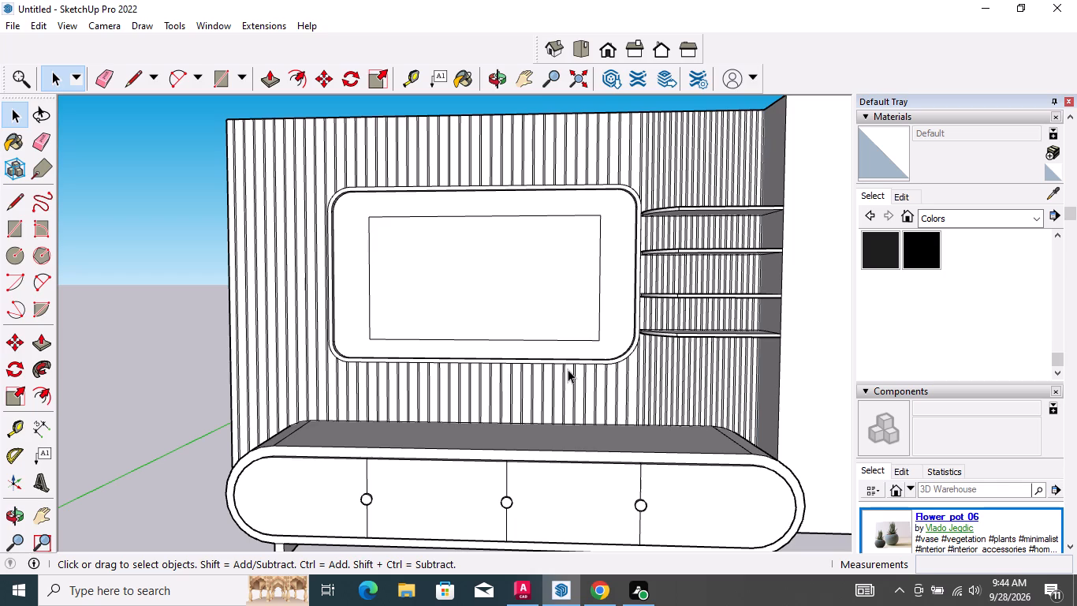
Push/Pull the TV rectangle outward about 13/16" from the rounded panel.
scroll(510, 256, "up", 2)
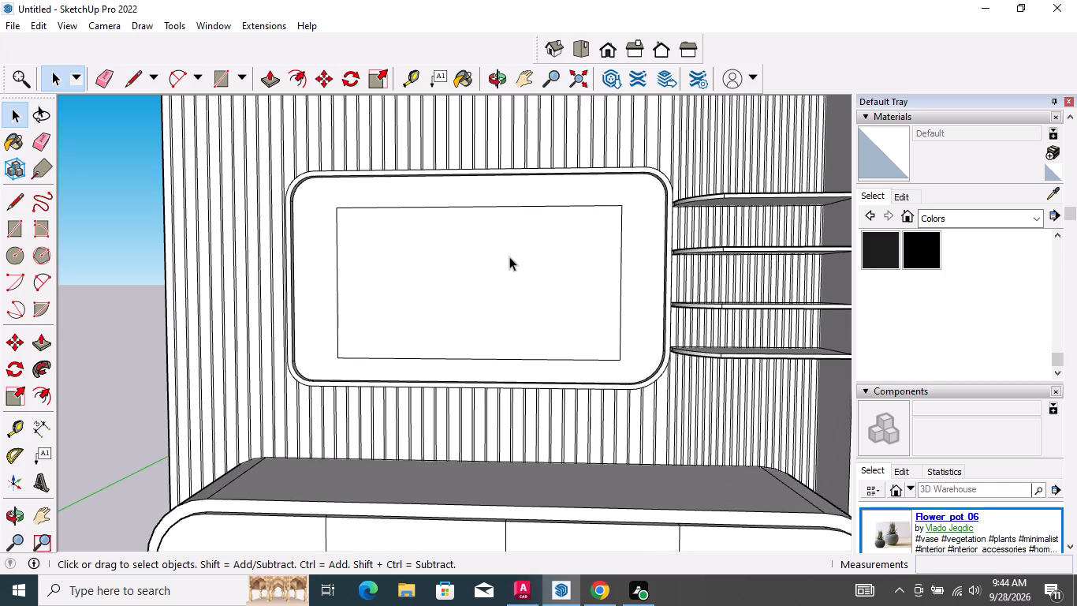
key("p")
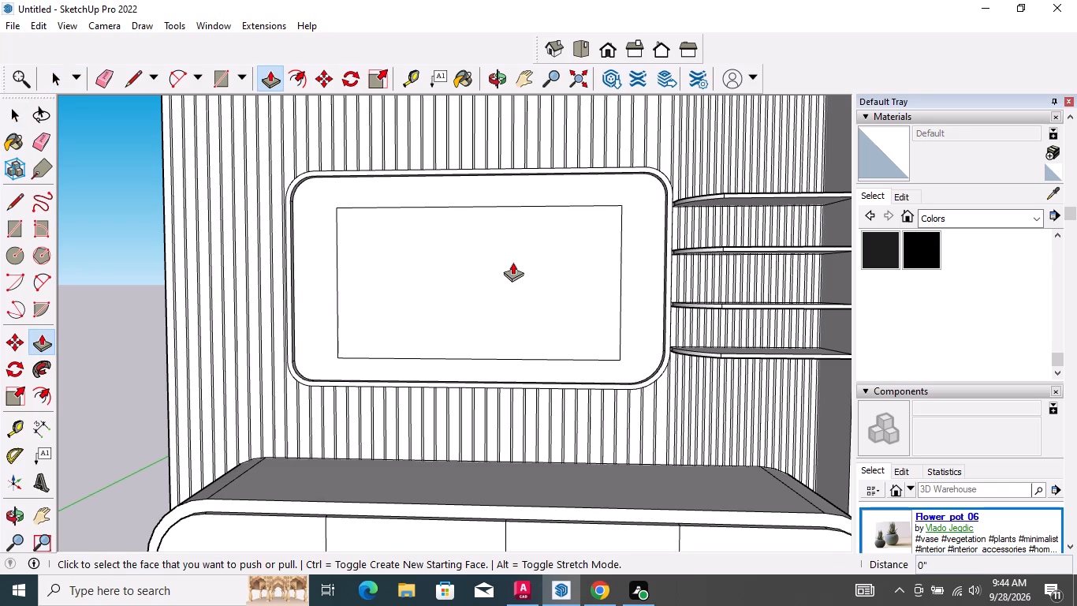
left_click(494, 261)
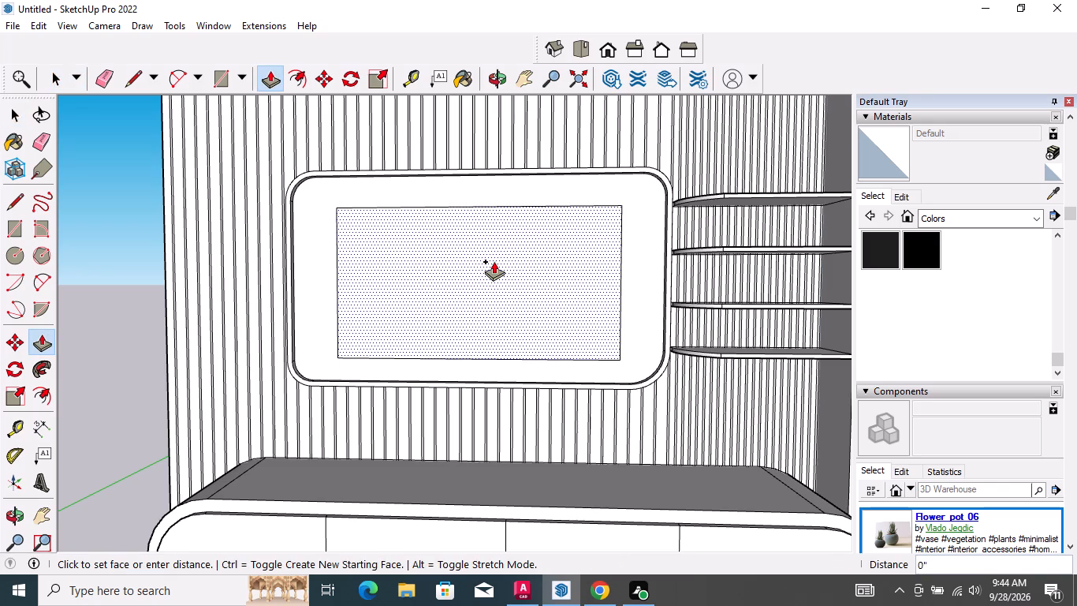
middle_click_drag(494, 261, 584, 372)
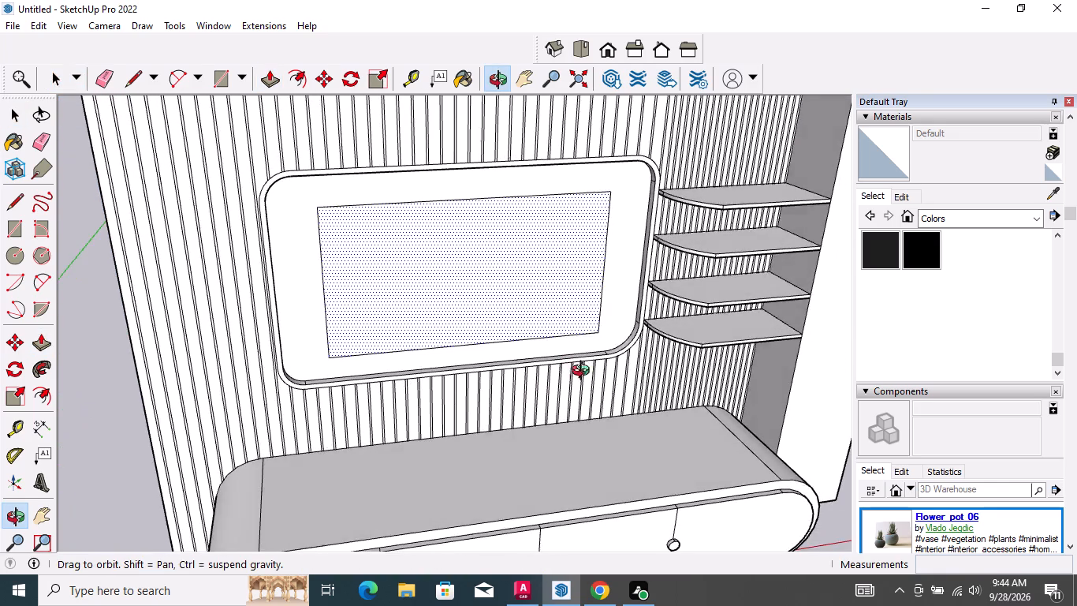
middle_click_drag(584, 372, 678, 410)
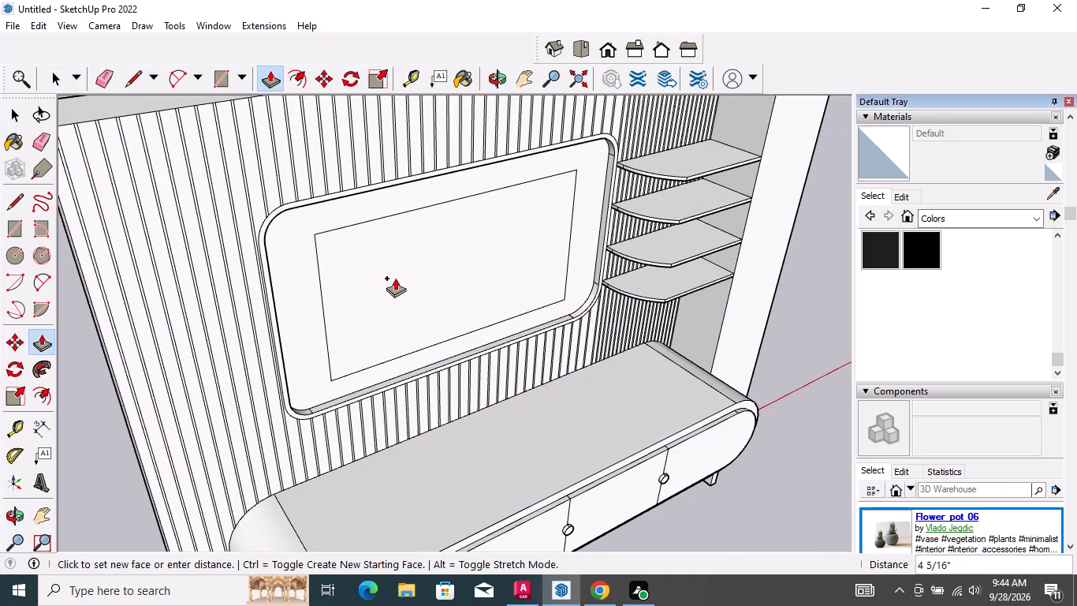
left_click(449, 290)
key("space")
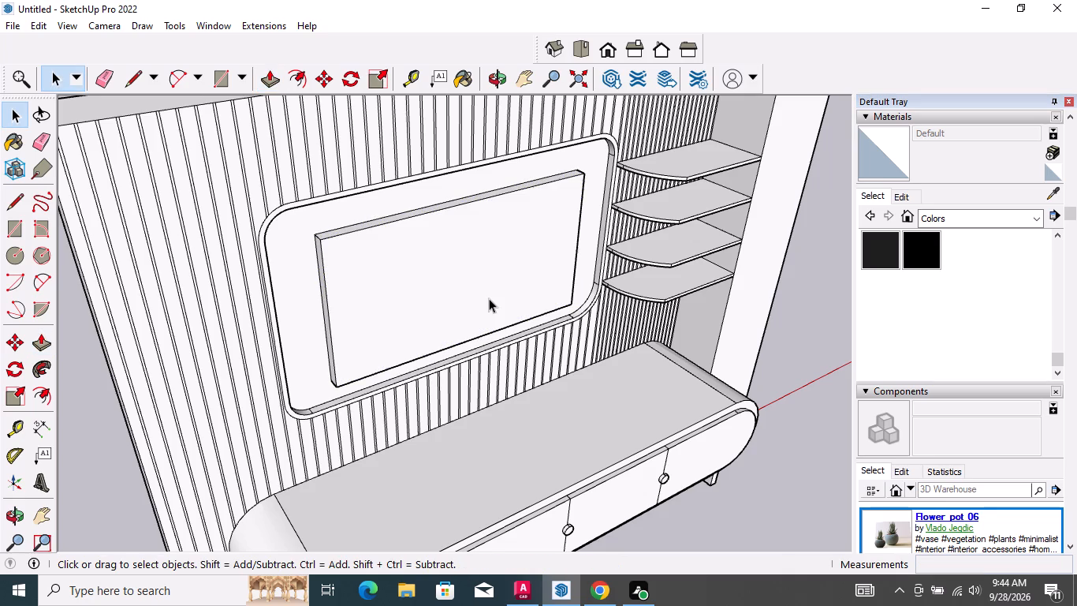
Offset the television's front face outline inward about 5/16" to form a thin screen bezel.
key("o")
key("f")
left_click(485, 296)
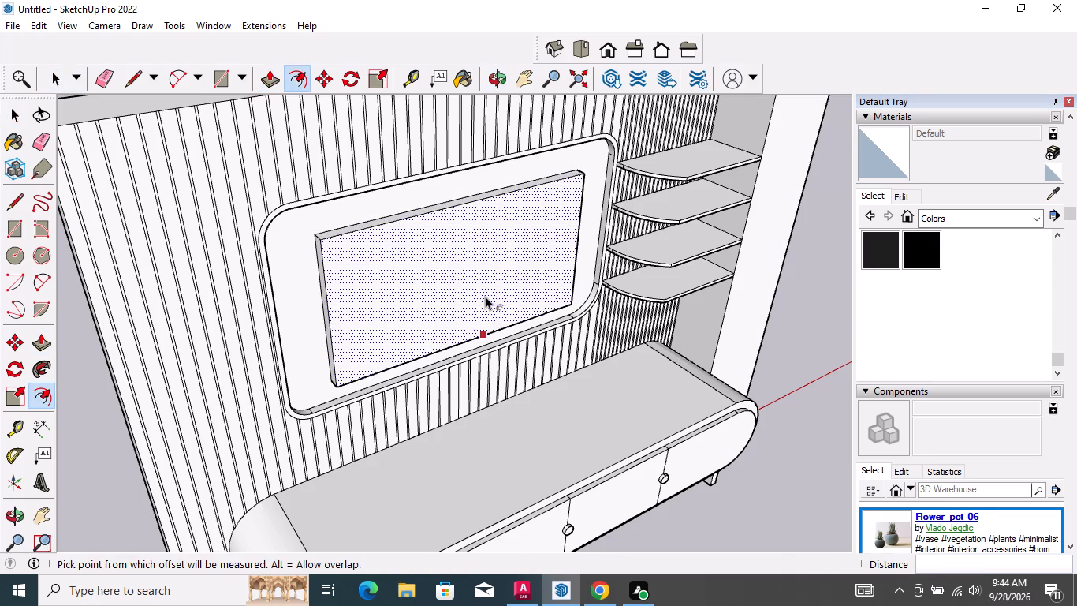
scroll(487, 305, "up", 1)
key("ctrl+z")
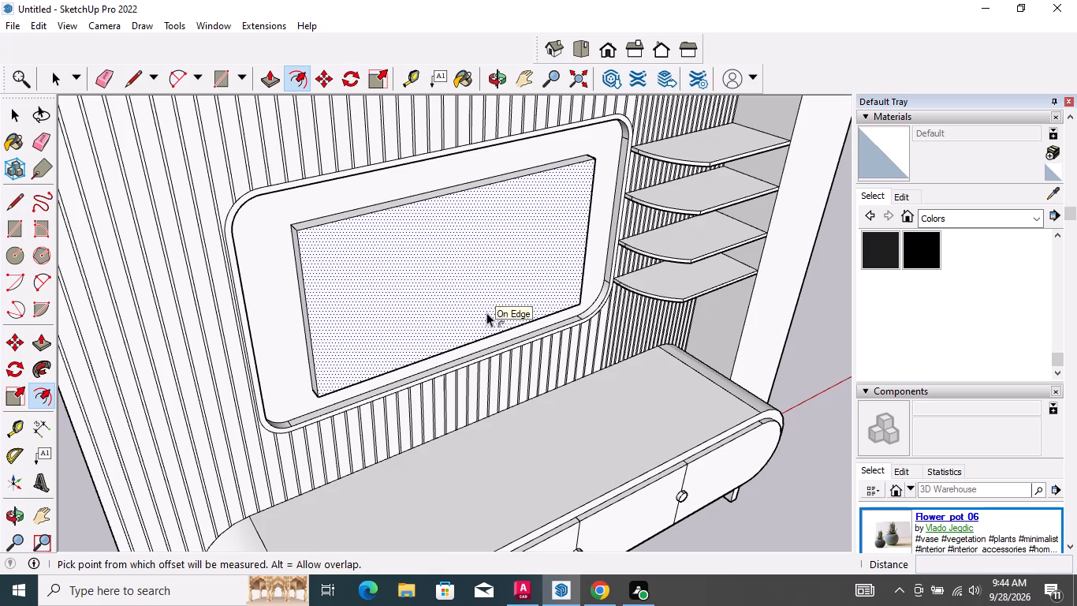
left_click(484, 327)
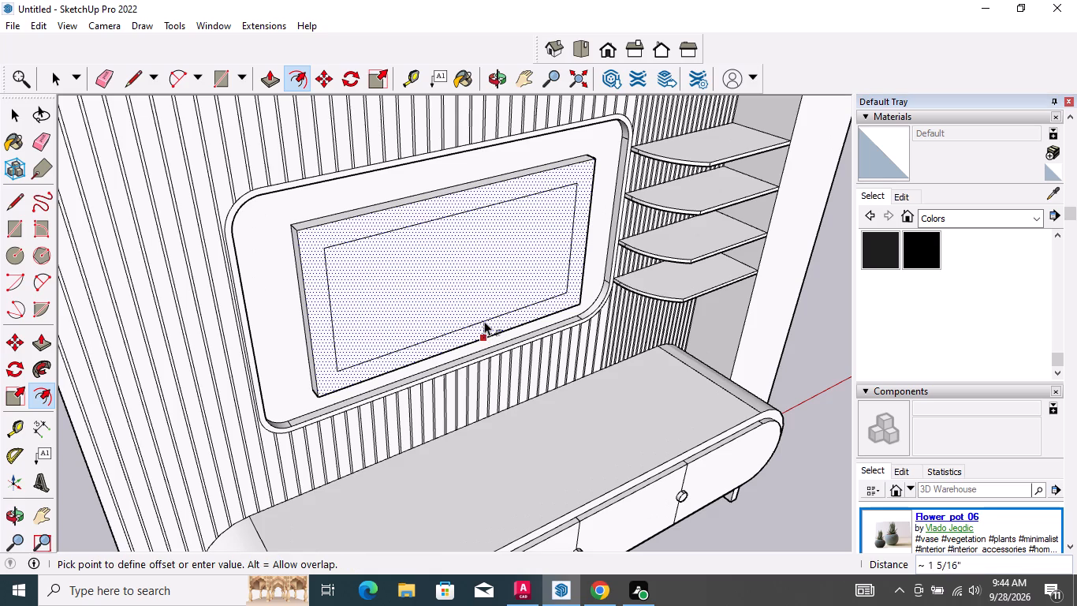
scroll(484, 323, "up", 6)
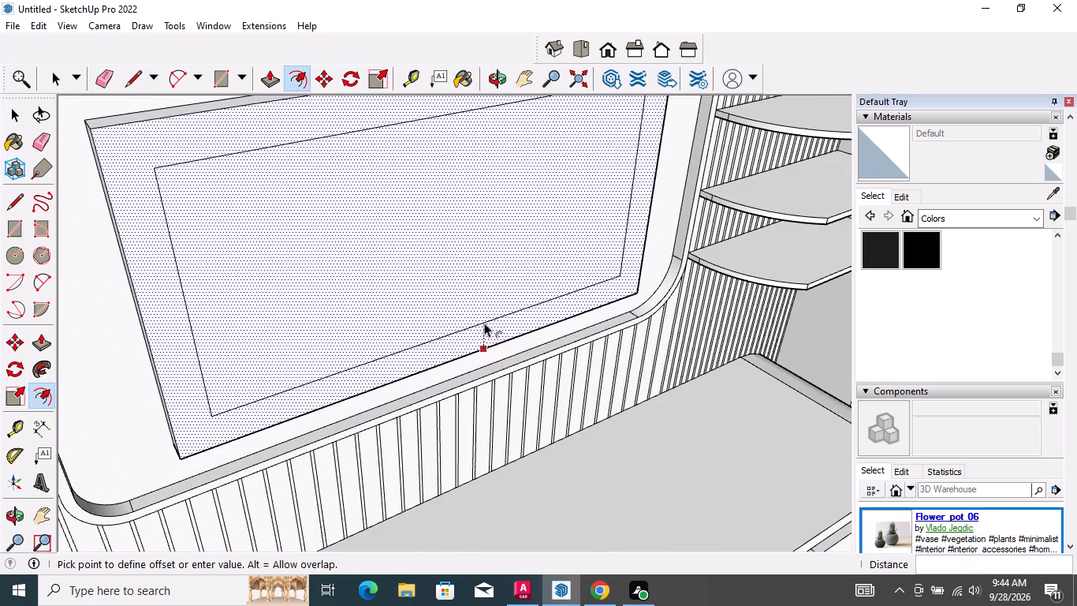
scroll(484, 323, "up", 3)
left_click(489, 349)
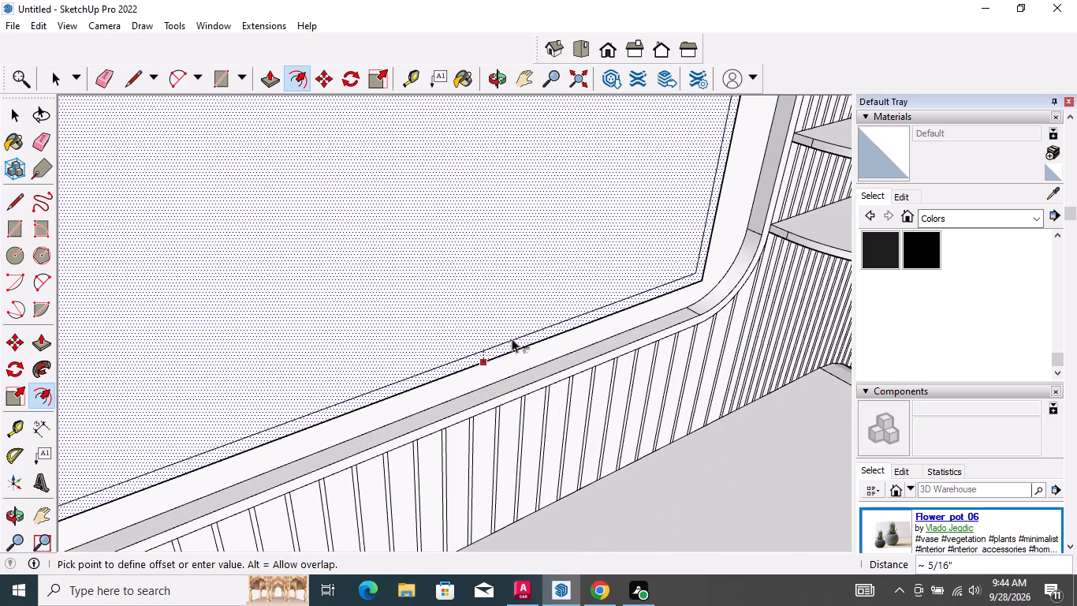
key("space")
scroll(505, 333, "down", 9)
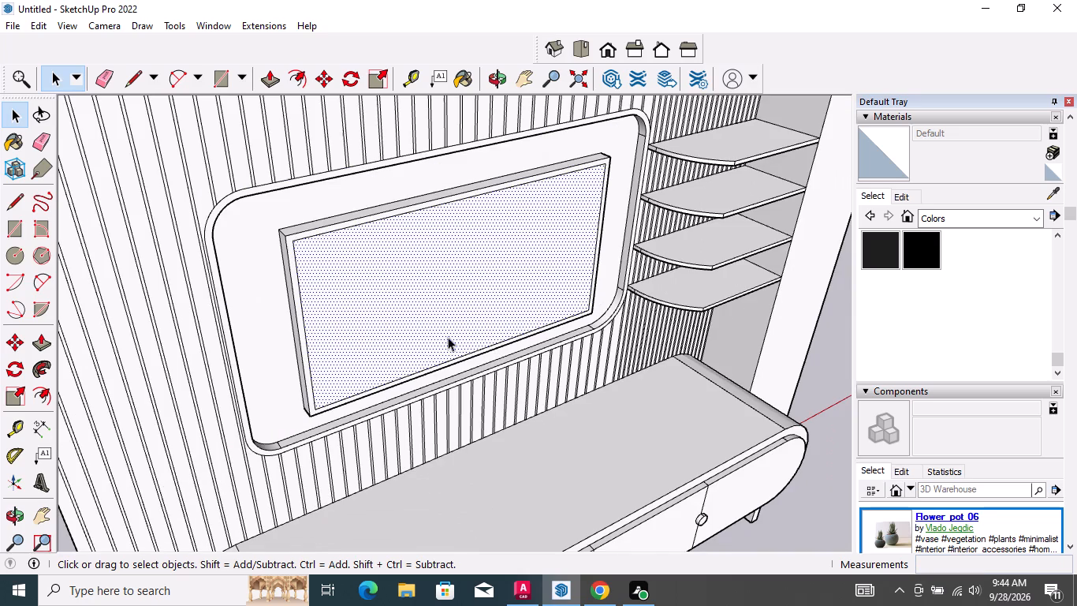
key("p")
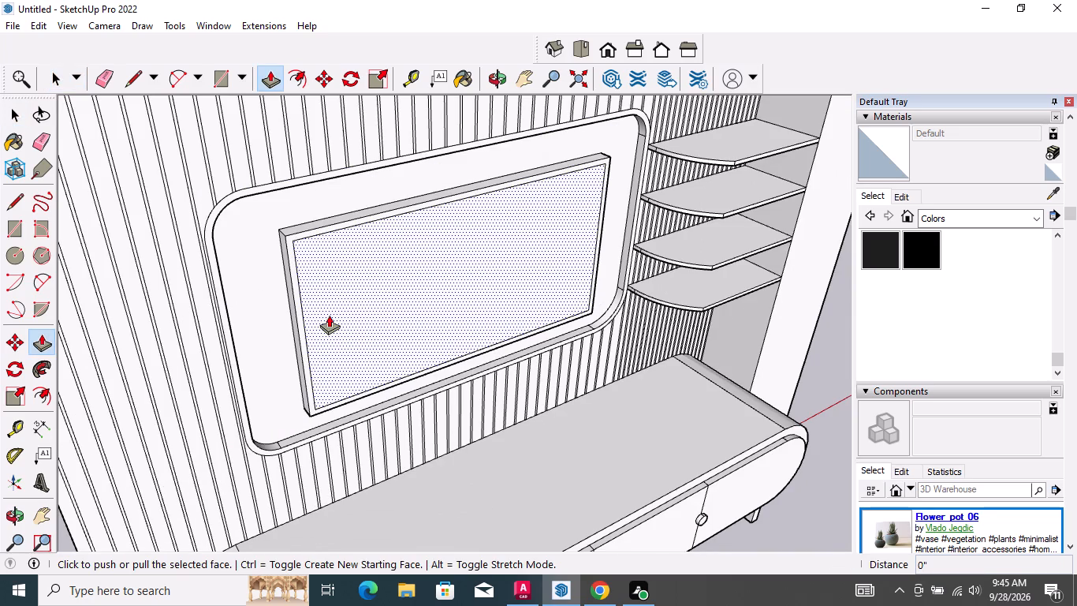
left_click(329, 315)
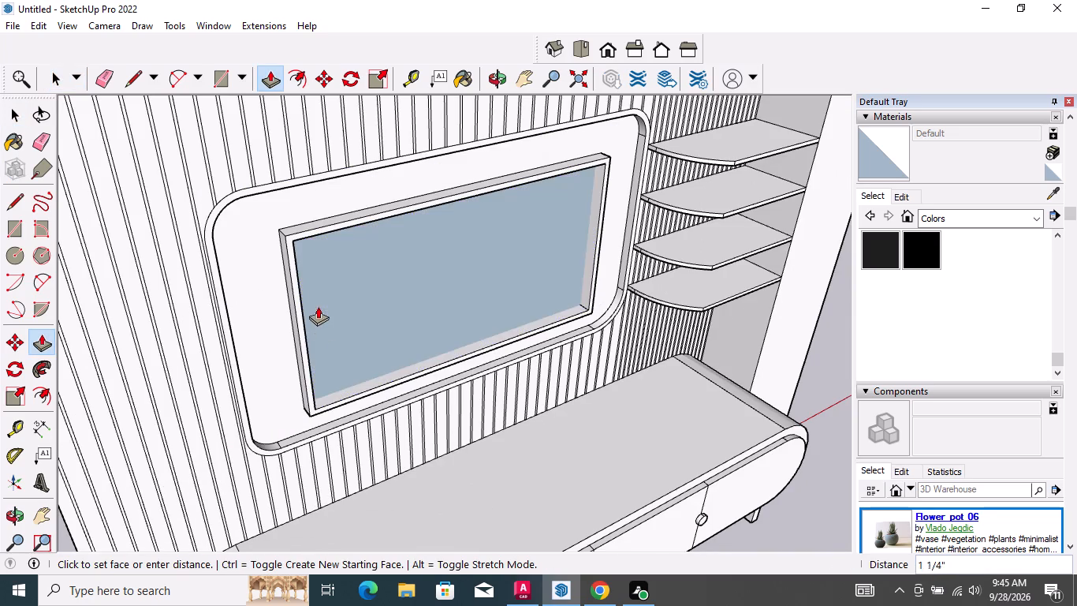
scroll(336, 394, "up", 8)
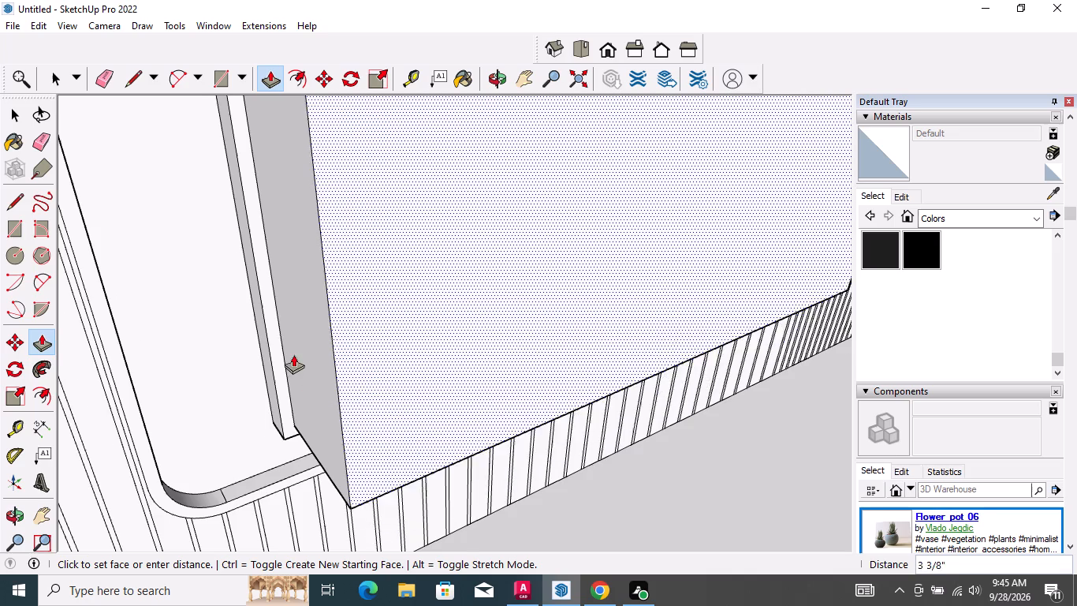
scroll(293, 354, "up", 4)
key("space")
Push/Pull the television's inner screen face inward about 1/8" behind the bezel.
key("p")
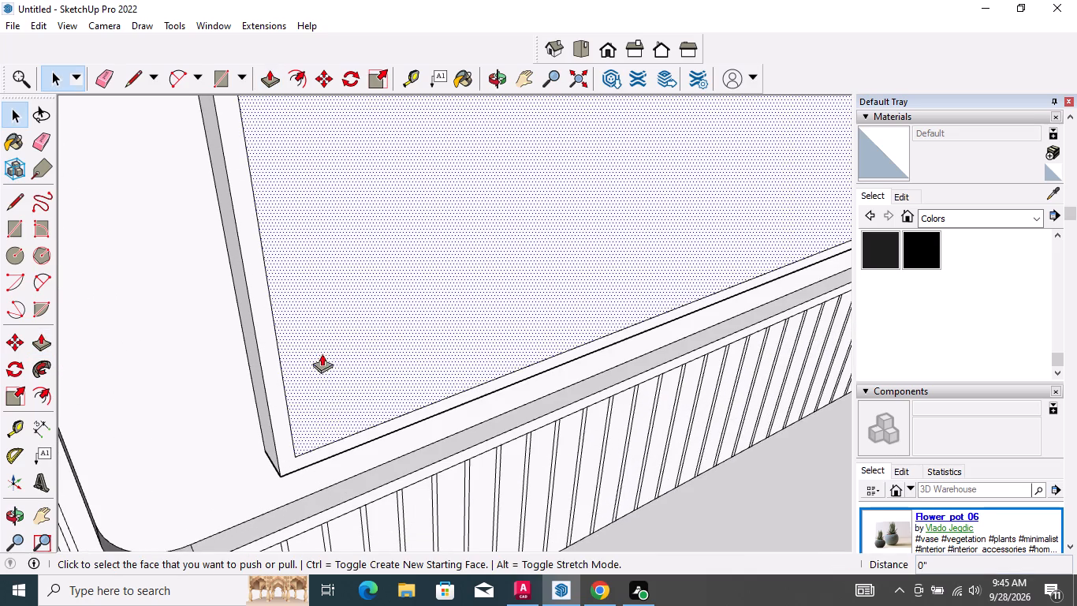
scroll(326, 413, "up", 3)
left_click(326, 421)
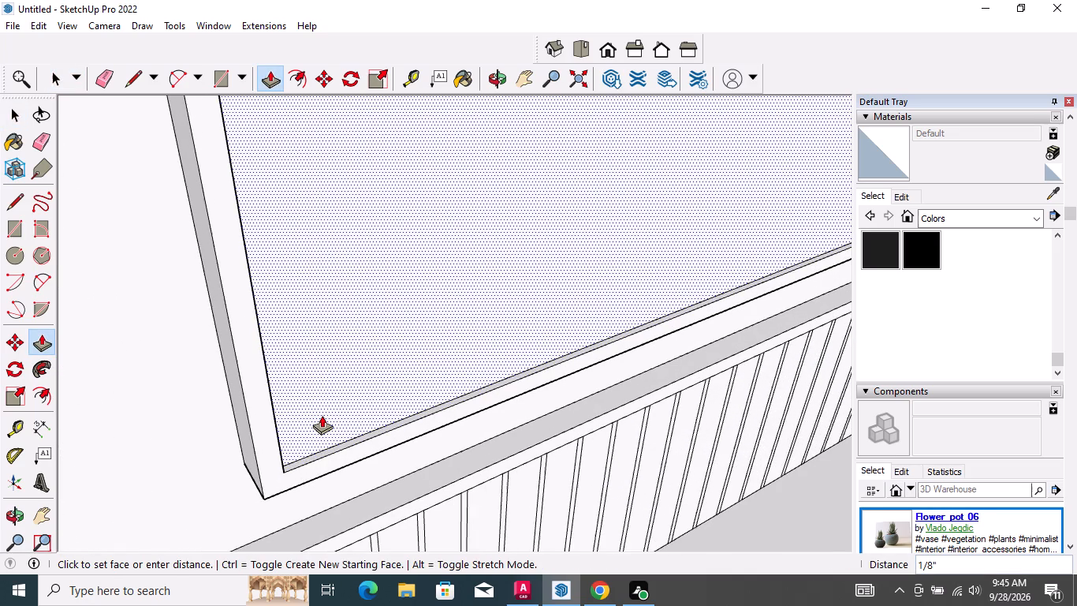
left_click(322, 415)
key("space")
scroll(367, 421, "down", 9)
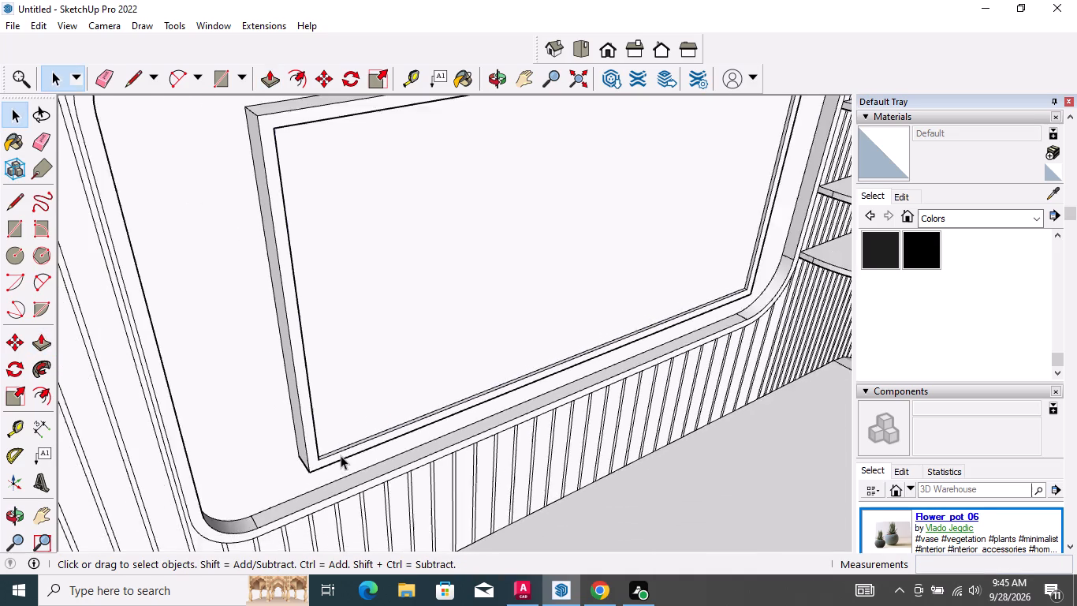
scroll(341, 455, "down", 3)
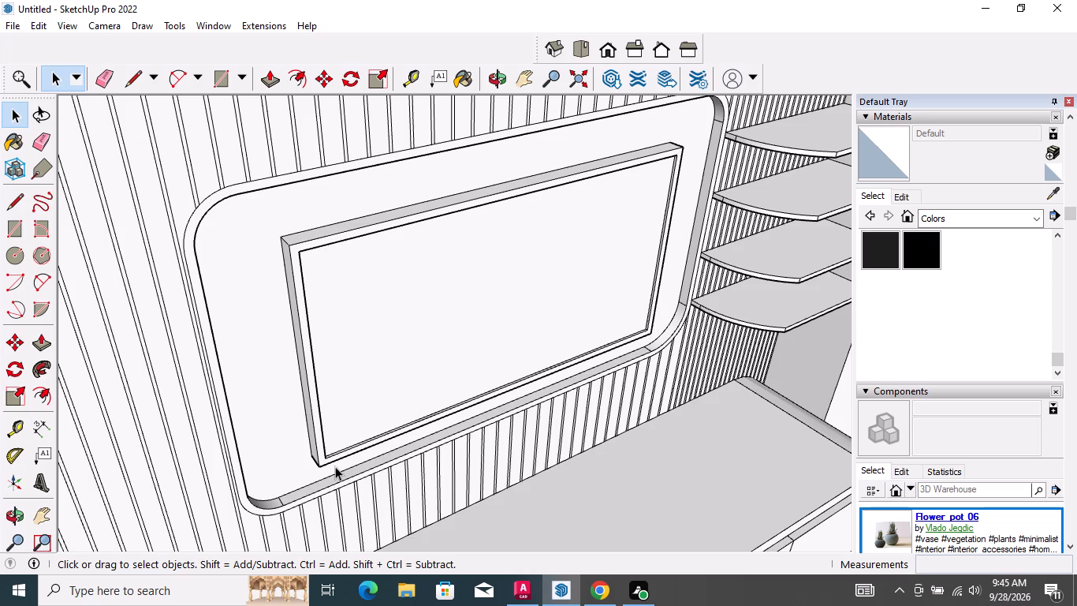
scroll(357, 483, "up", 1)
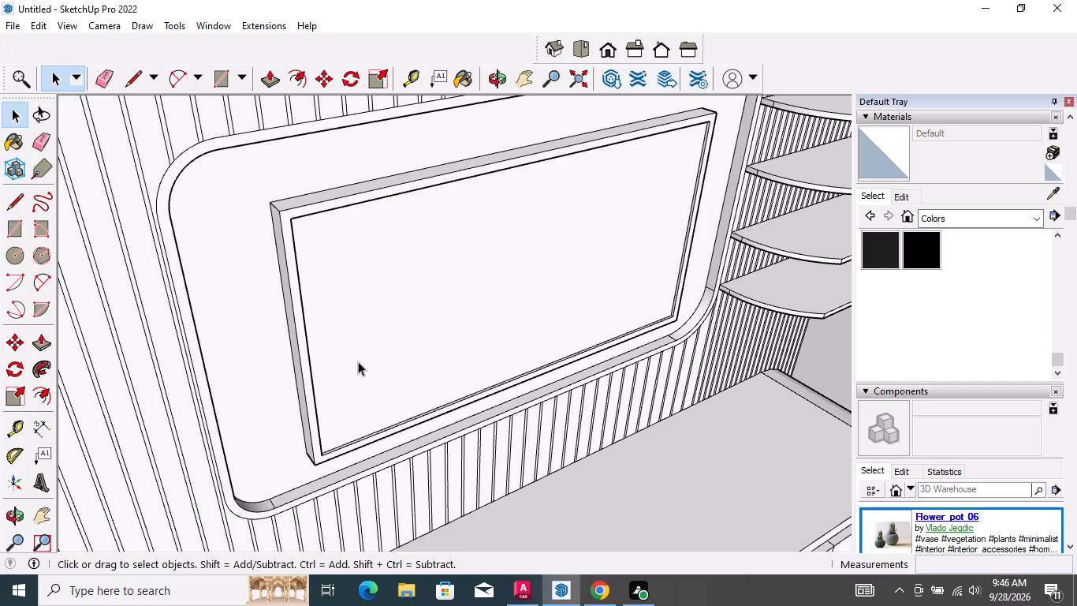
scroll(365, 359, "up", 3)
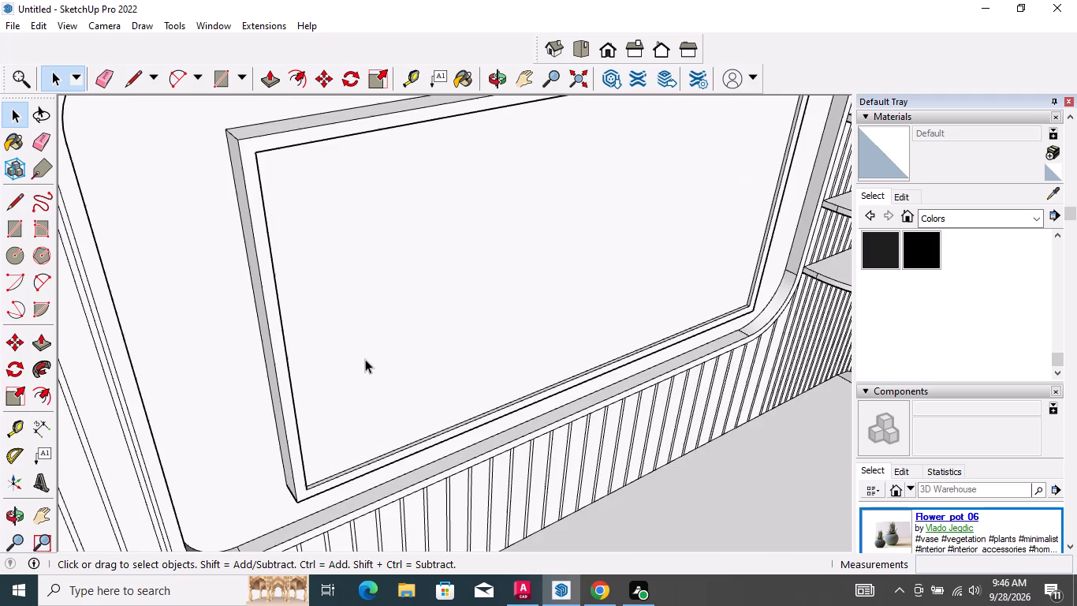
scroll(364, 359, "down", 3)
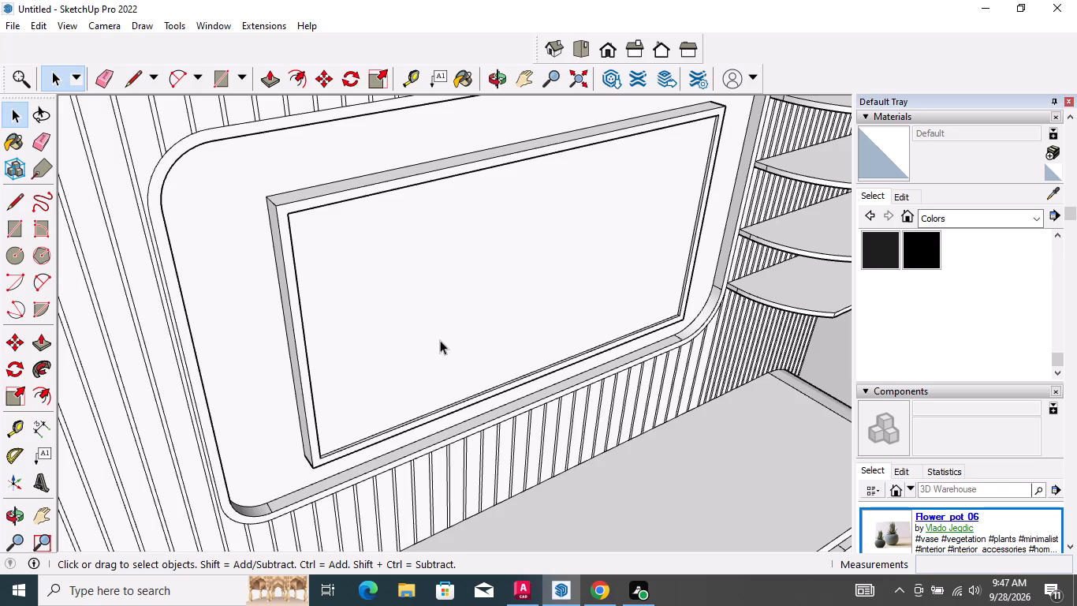
Paint the top face of the round-ended cabinet with the Wood Floor Light material from the Wood collection.
scroll(433, 341, "down", 9)
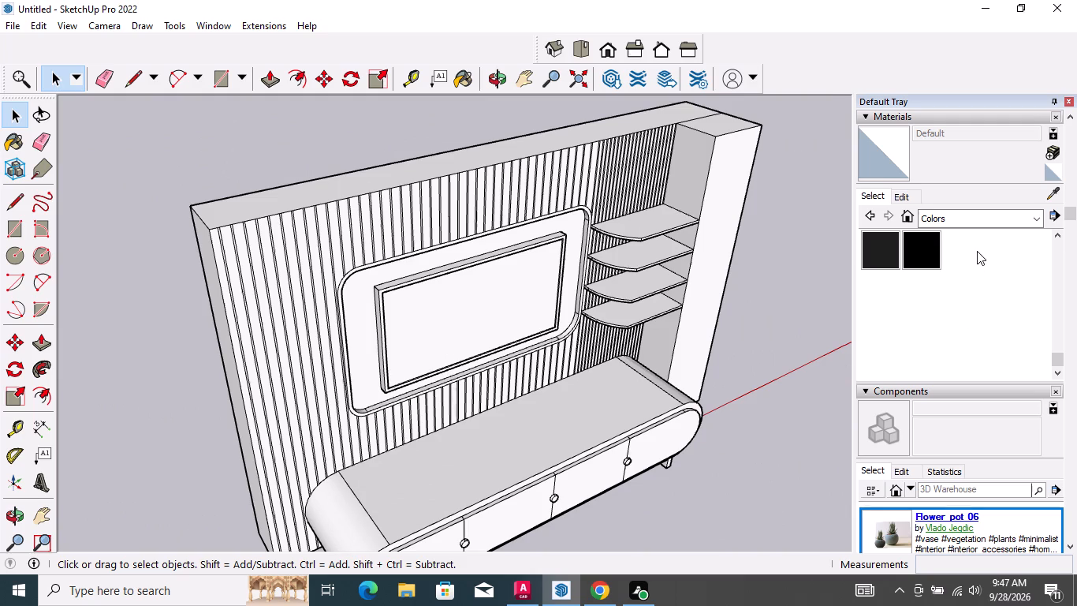
left_click(981, 215)
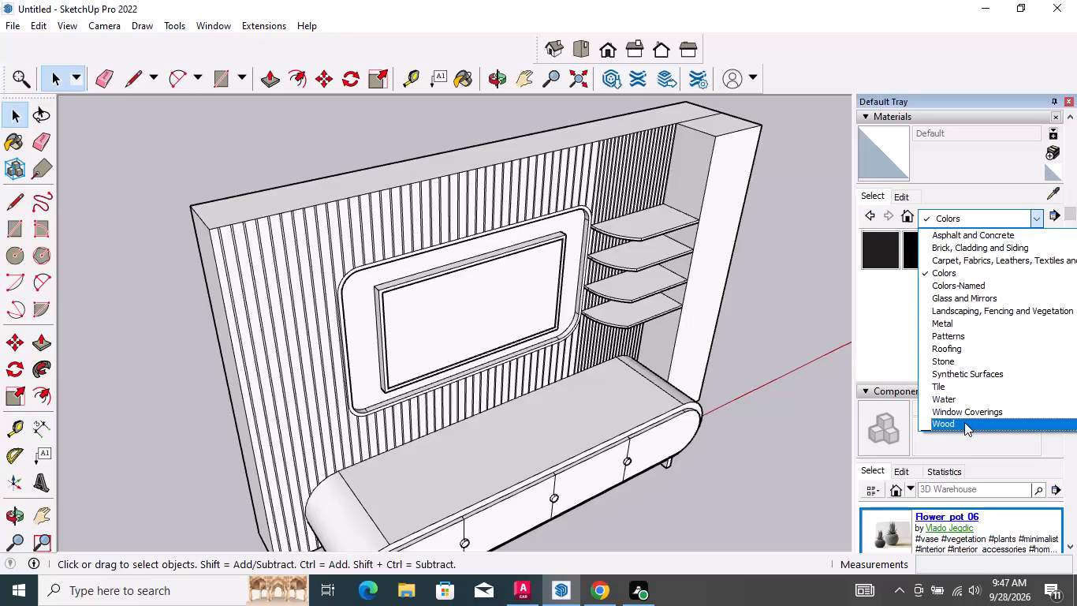
left_click(963, 425)
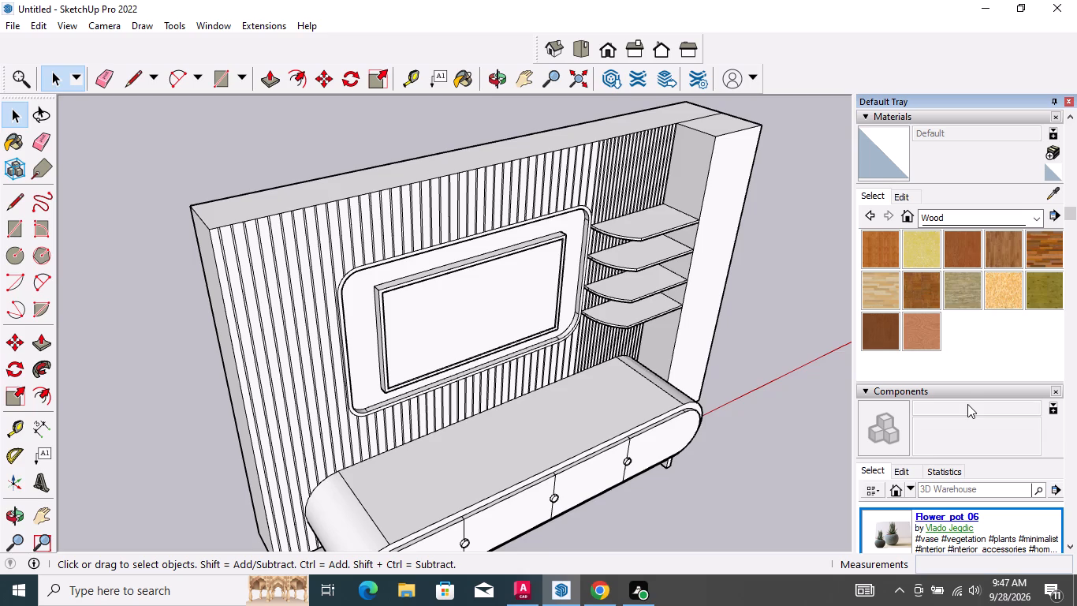
scroll(951, 374, "down", 2)
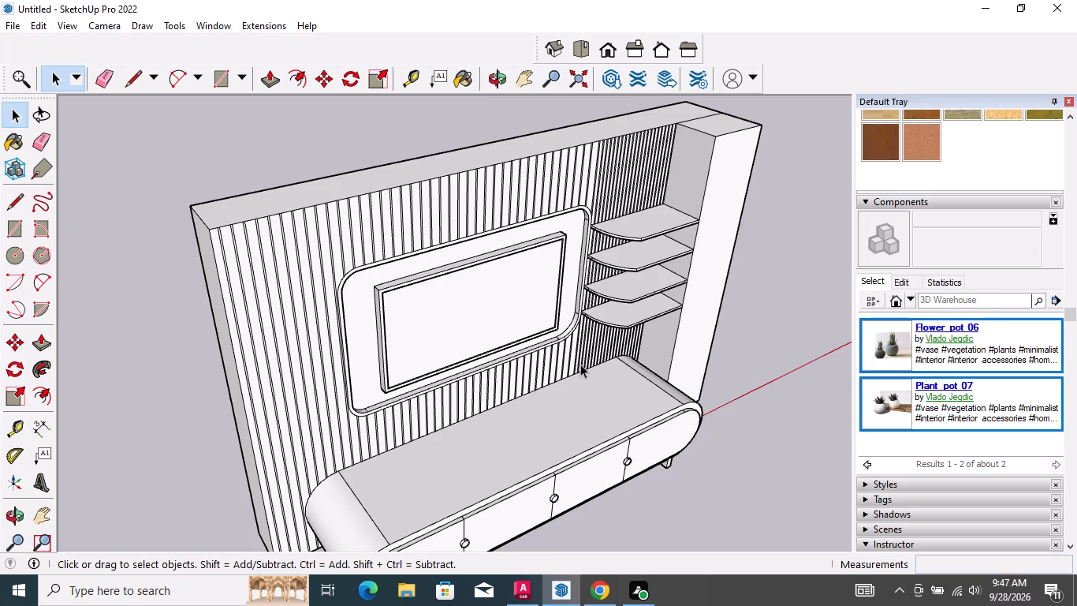
scroll(945, 229, "up", 3)
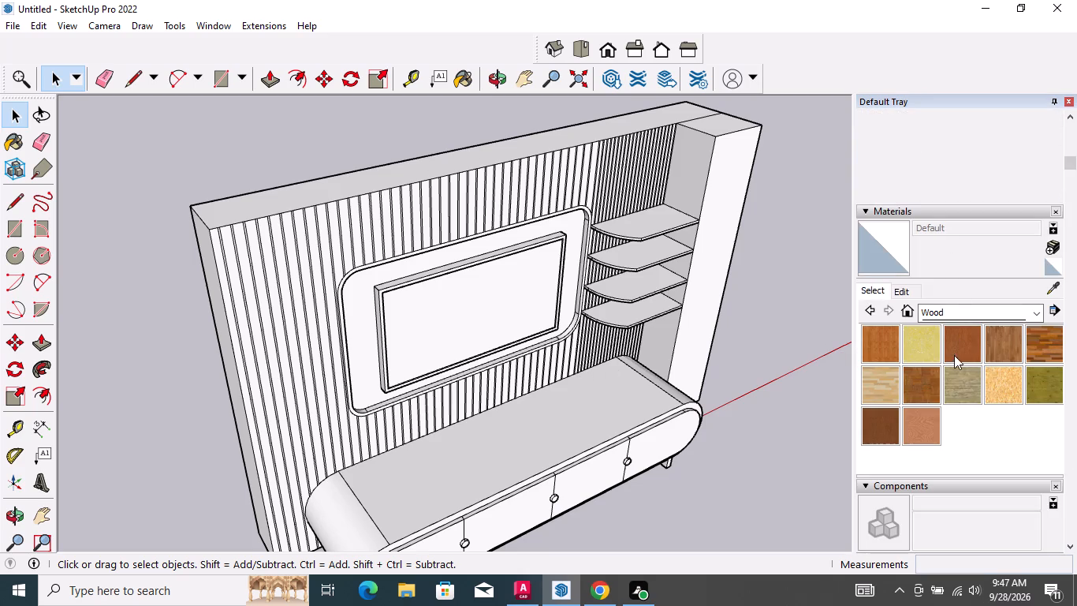
left_click(889, 381)
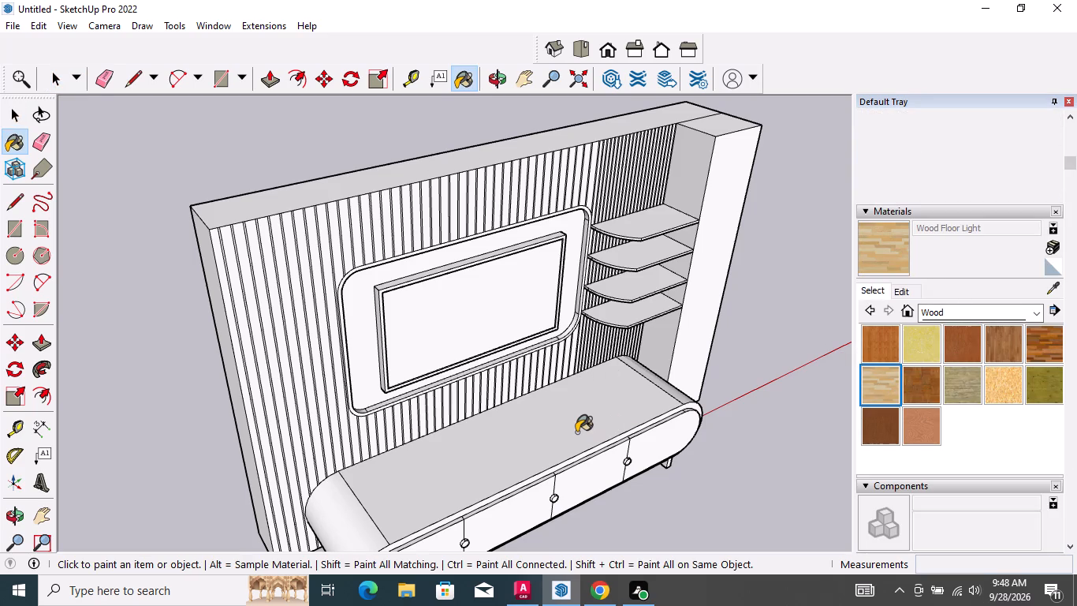
left_click(574, 432)
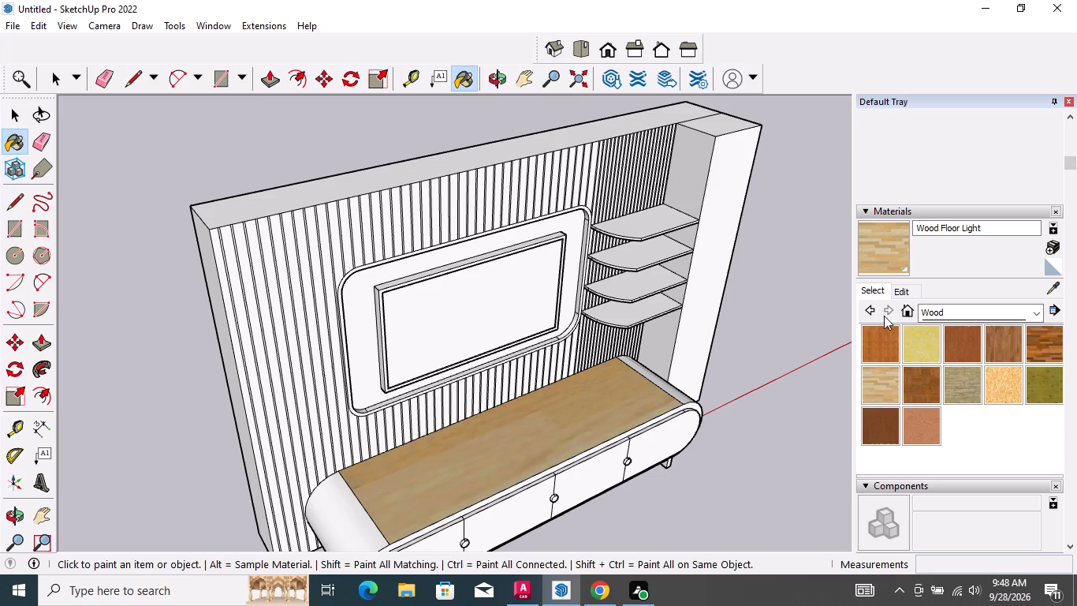
Edit the Wood Floor Light material's color to raise its brightness to the top of the range.
left_click(911, 293)
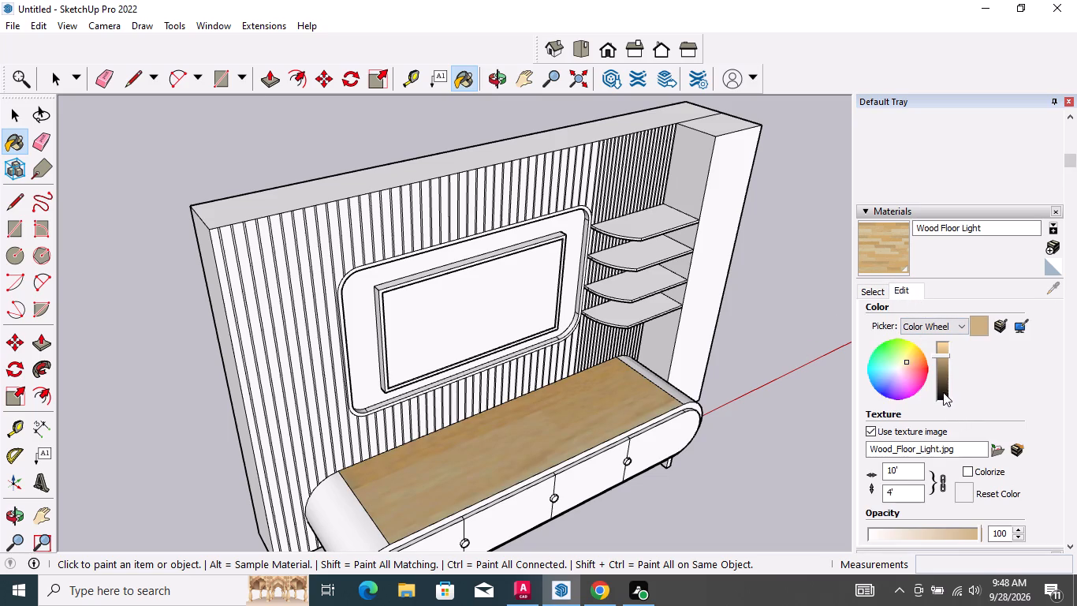
left_click(943, 354)
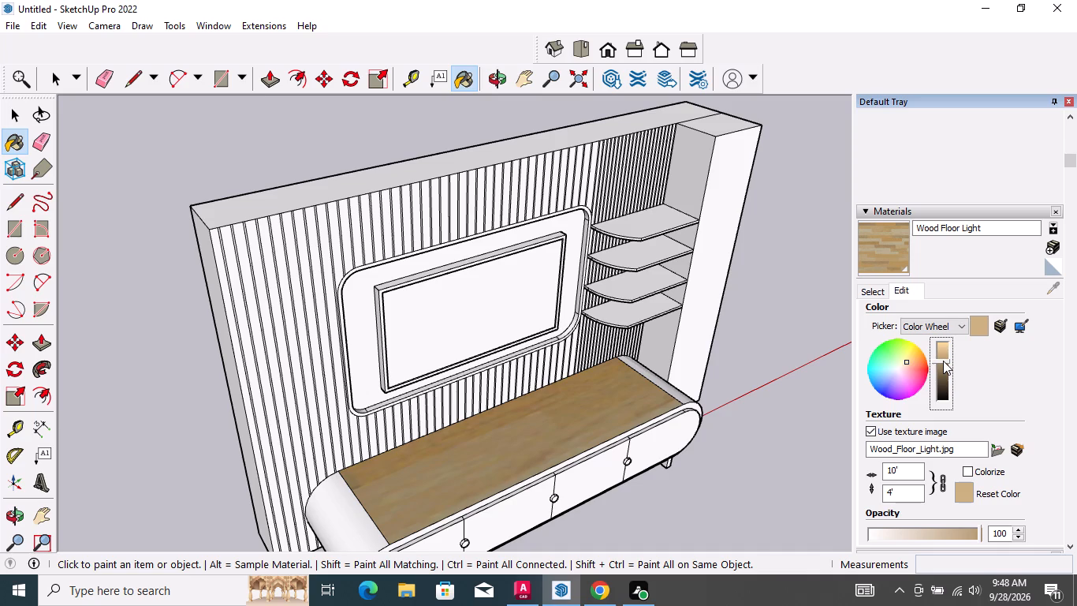
left_click_drag(942, 361, 941, 353)
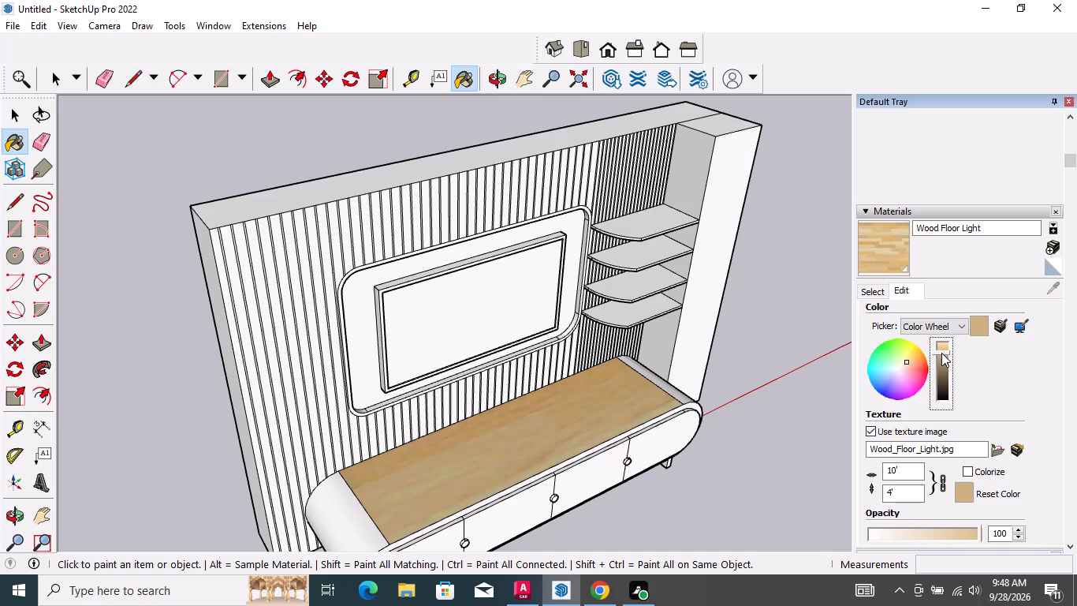
left_click_drag(941, 353, 941, 345)
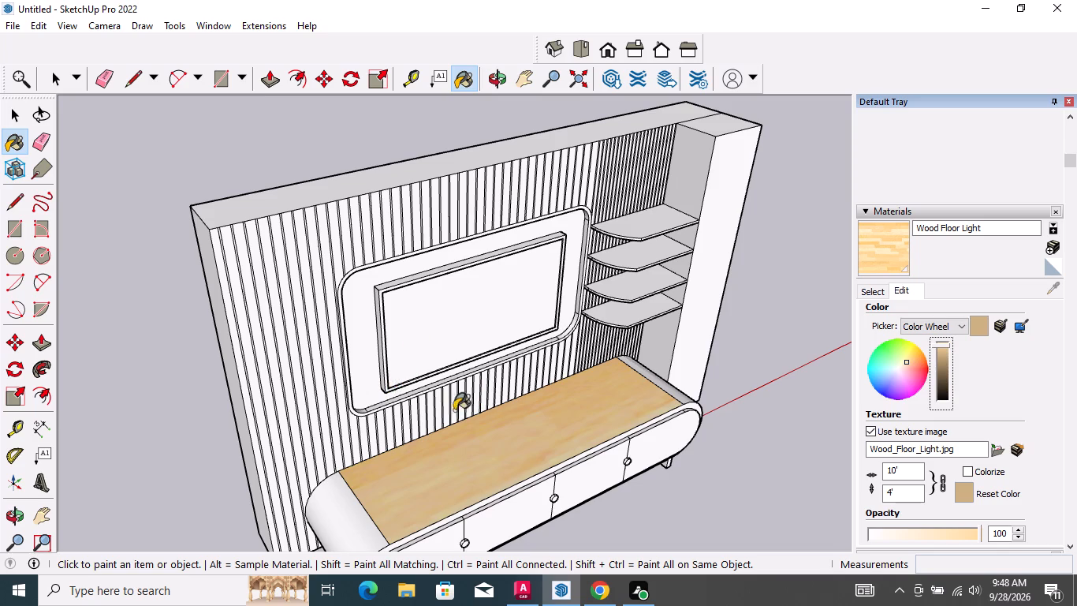
Paint the curved surfaces at both rounded ends of the cabinet with Wood Floor Light.
scroll(473, 392, "down", 3)
scroll(378, 481, "up", 3)
left_click(378, 481)
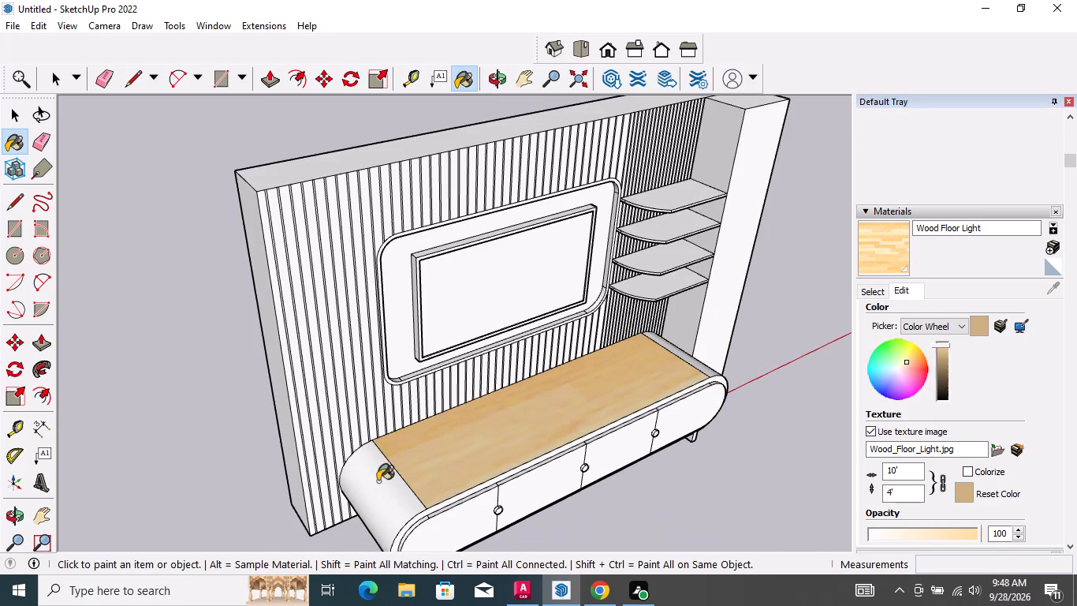
scroll(700, 375, "up", 2)
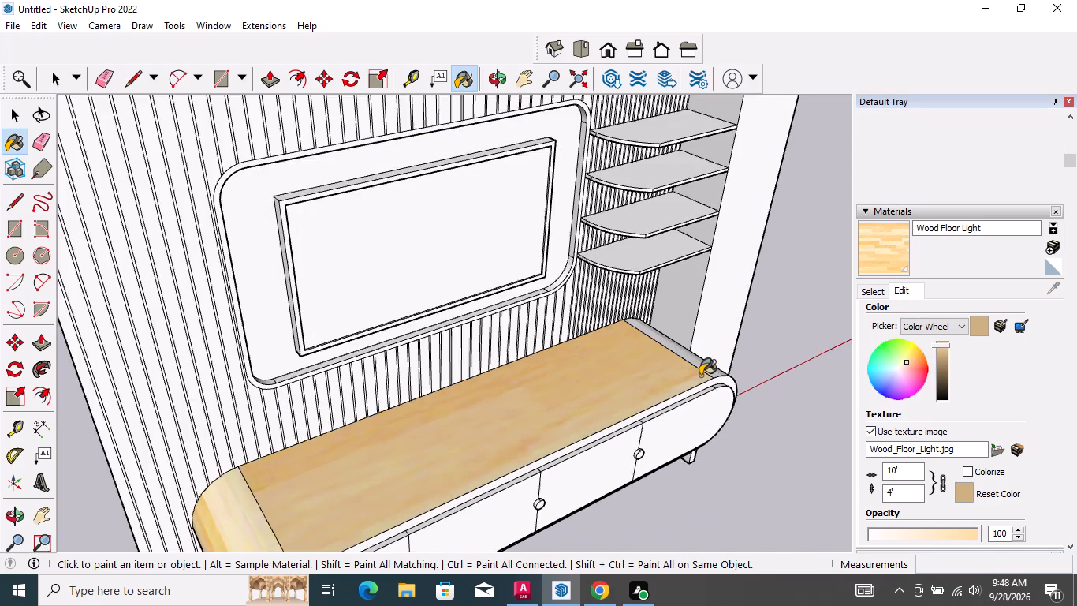
scroll(700, 376, "up", 7)
left_click(705, 363)
scroll(601, 306, "down", 8)
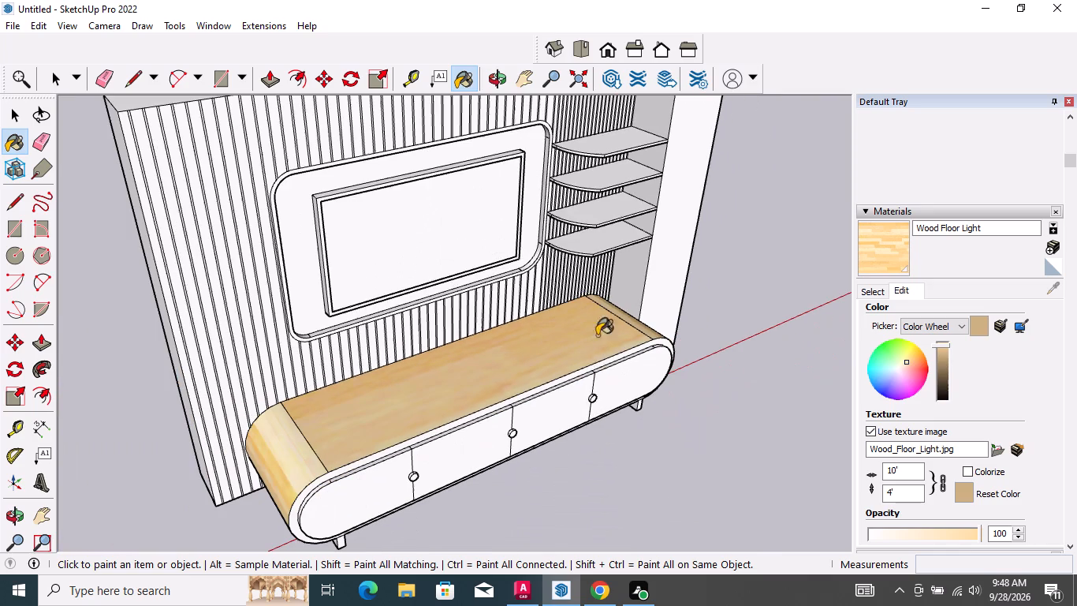
Paint the front rim surrounding the cabinet doors with Wood Floor Light.
middle_click_drag(551, 413, 503, 286)
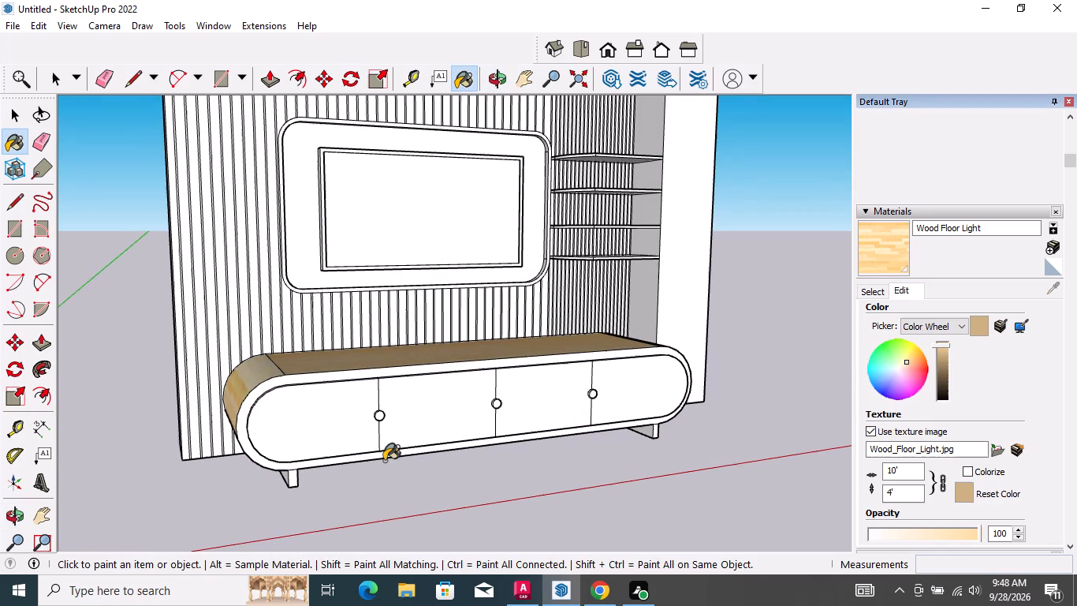
scroll(384, 461, "up", 6)
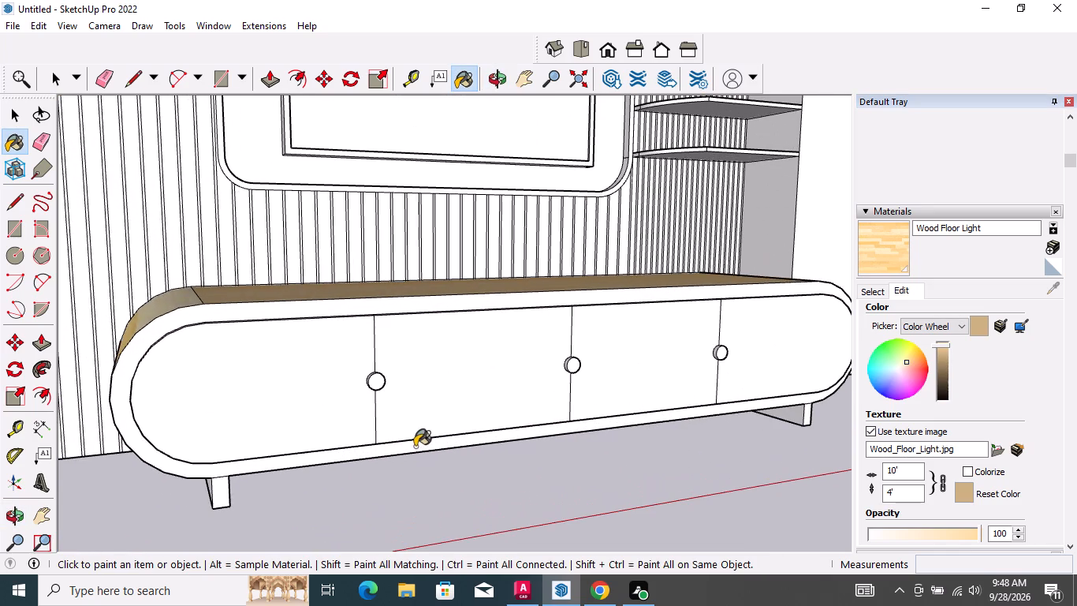
scroll(415, 447, "up", 4)
scroll(441, 410, "down", 7)
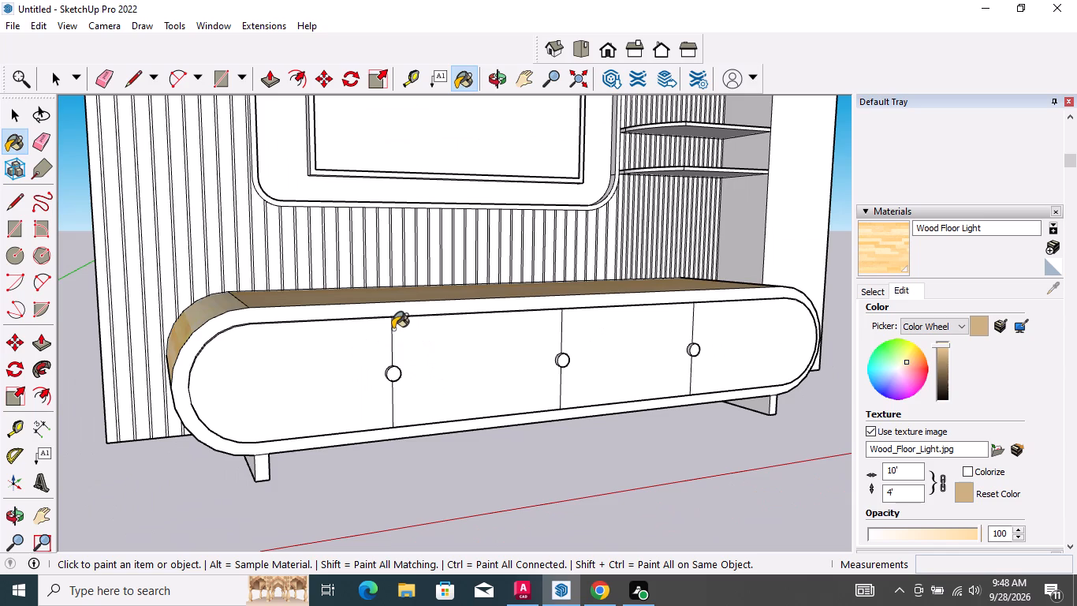
left_click(389, 320)
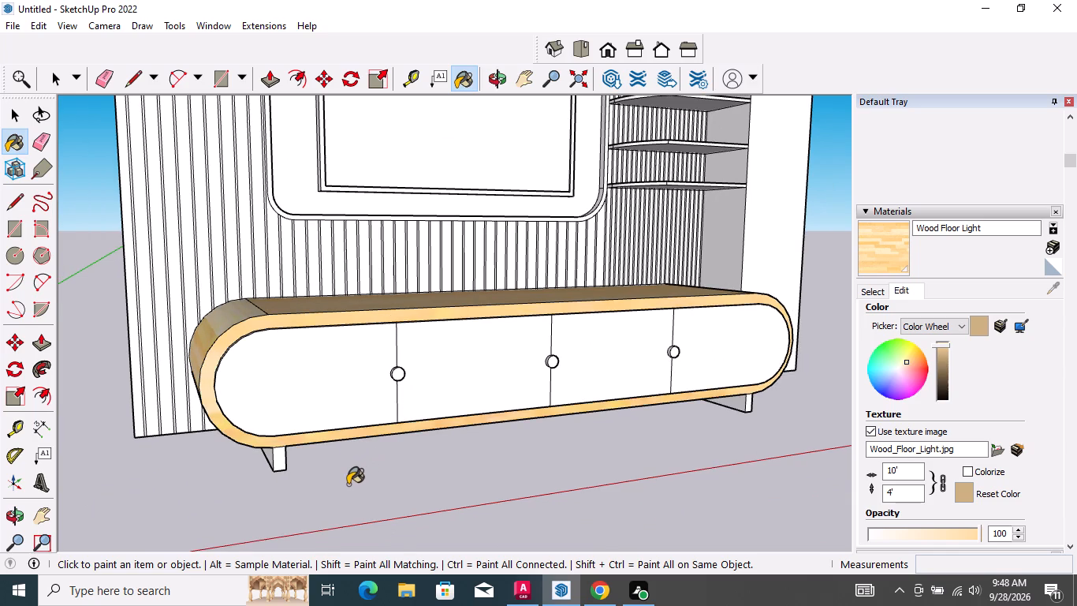
Paint the outer, front, bottom and inner faces of the cabinet's left leg with Wood Floor Light.
scroll(272, 504, "up", 4)
middle_click_drag(276, 493, 314, 391)
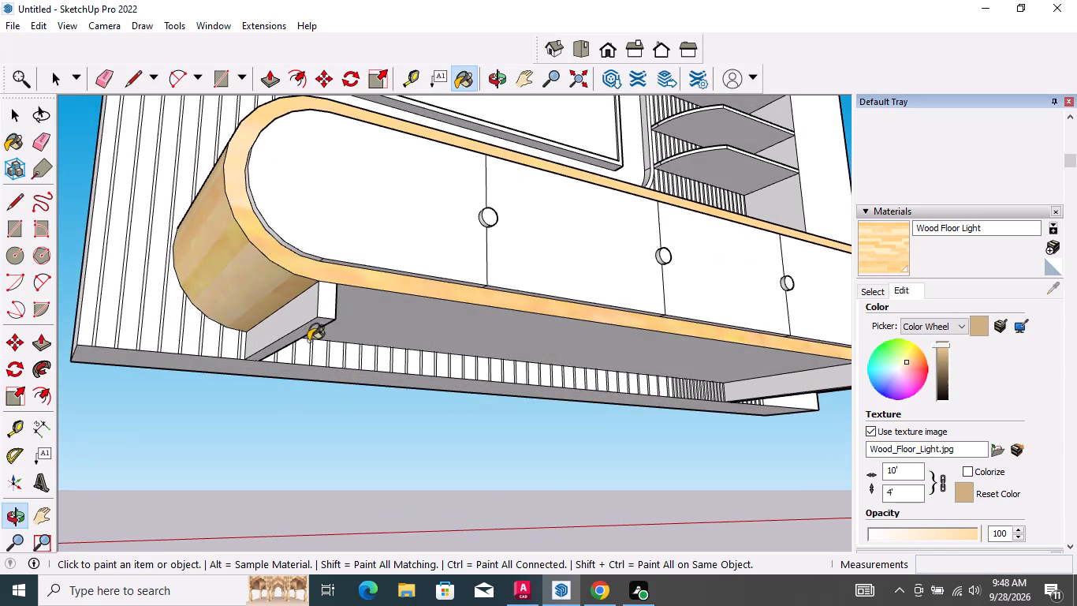
left_click(312, 314)
left_click(327, 310)
left_click_drag(315, 327, 316, 325)
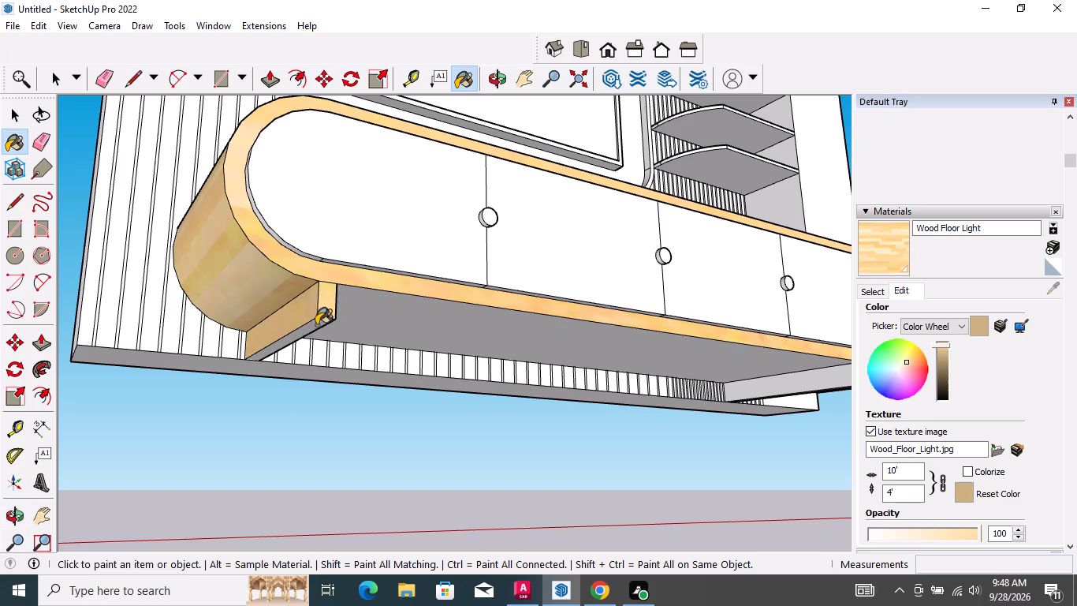
left_click_drag(316, 325, 326, 324)
middle_click_drag(349, 327, 239, 279)
scroll(344, 296, "down", 2)
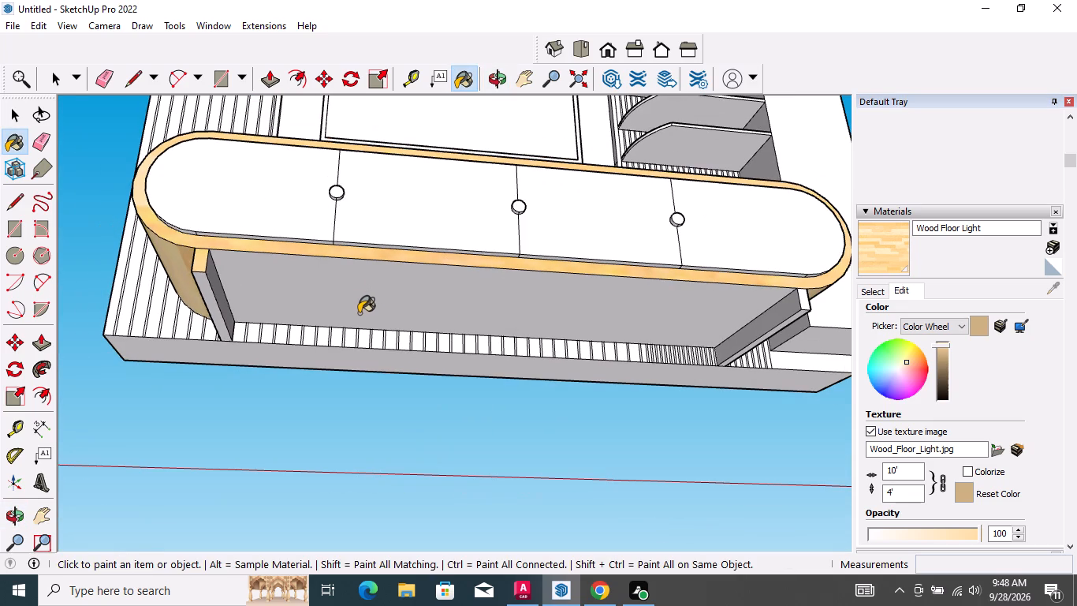
scroll(206, 291, "up", 4)
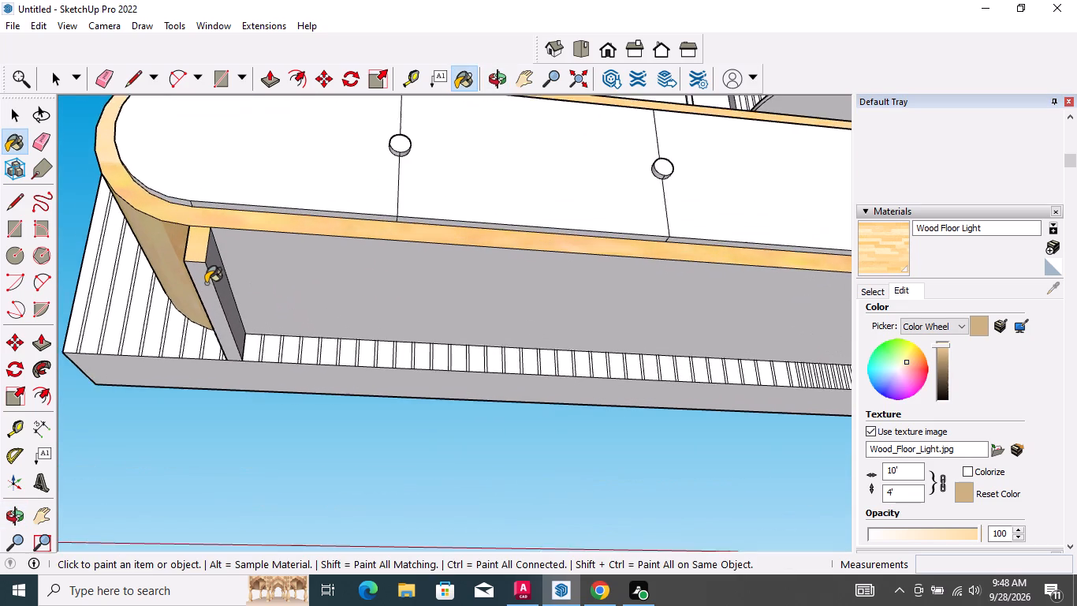
scroll(206, 283, "up", 2)
left_click(205, 282)
left_click(216, 271)
scroll(219, 279, "down", 3)
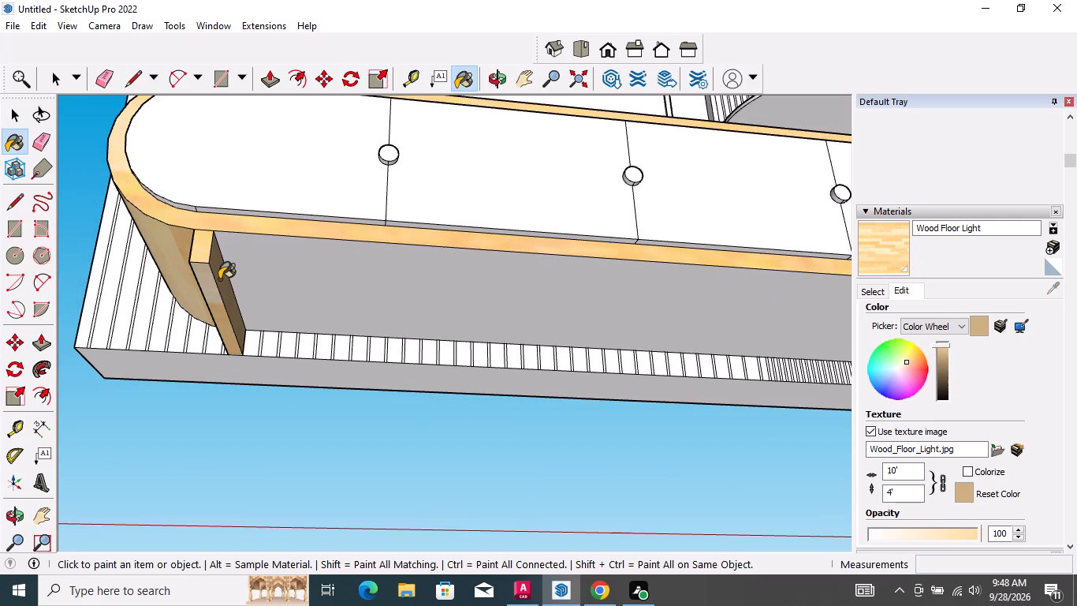
Paint the underside of the cabinet between the legs with Wood Floor Light.
left_click(315, 267)
scroll(306, 299, "down", 7)
Paint the inner, bottom, front and outer faces of the cabinet's right leg with Wood Floor Light.
scroll(622, 339, "up", 3)
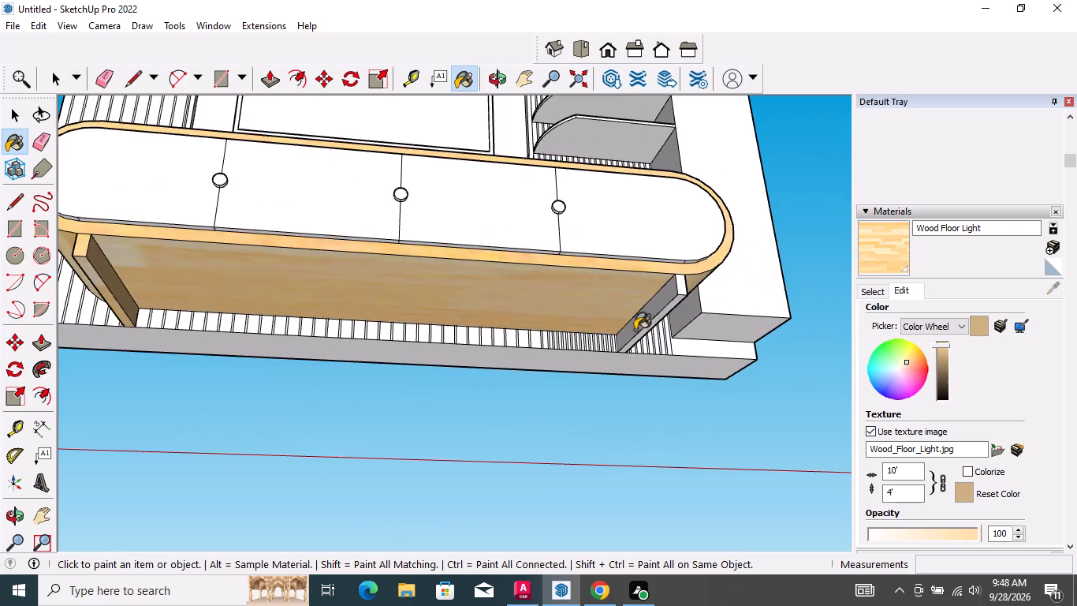
scroll(635, 330, "up", 9)
left_click(669, 280)
left_click(689, 295)
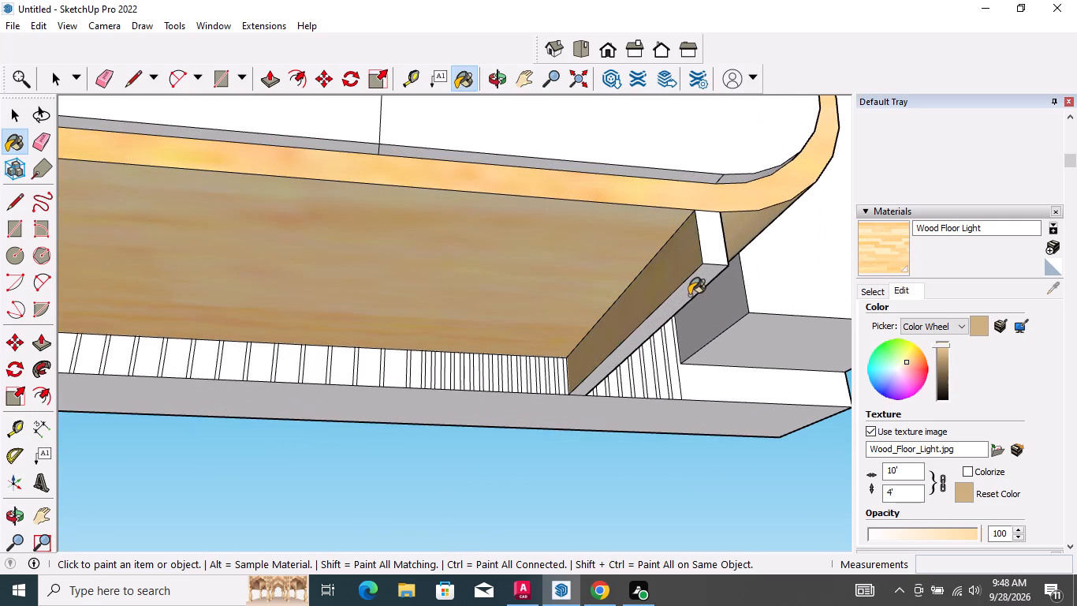
left_click(714, 260)
middle_click_drag(712, 315, 509, 360)
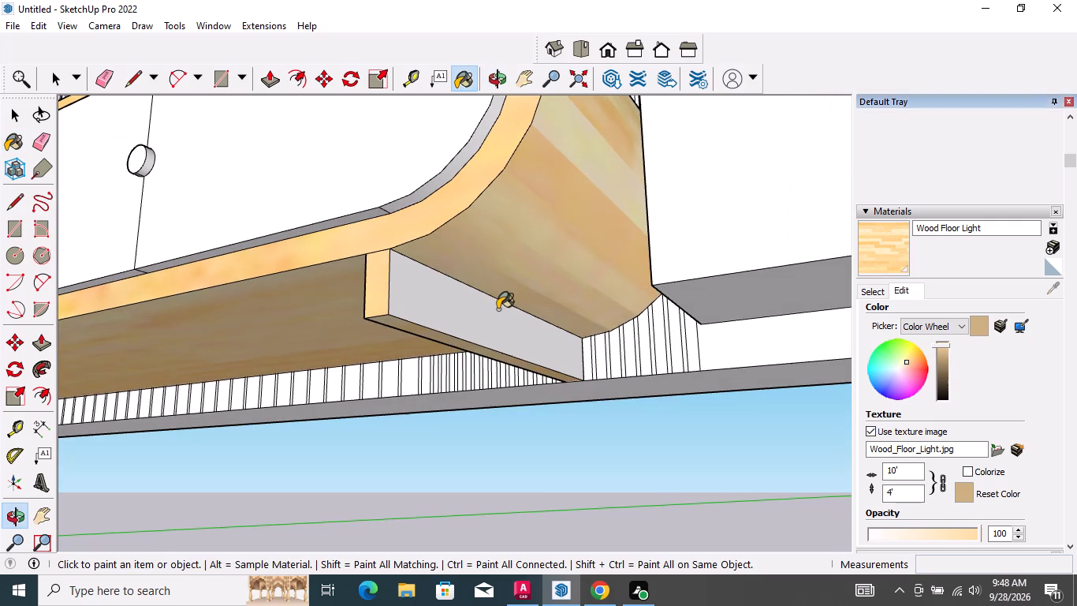
left_click(494, 311)
Slightly darken the Wood Floor Light material by lowering its color brightness.
scroll(609, 393, "down", 8)
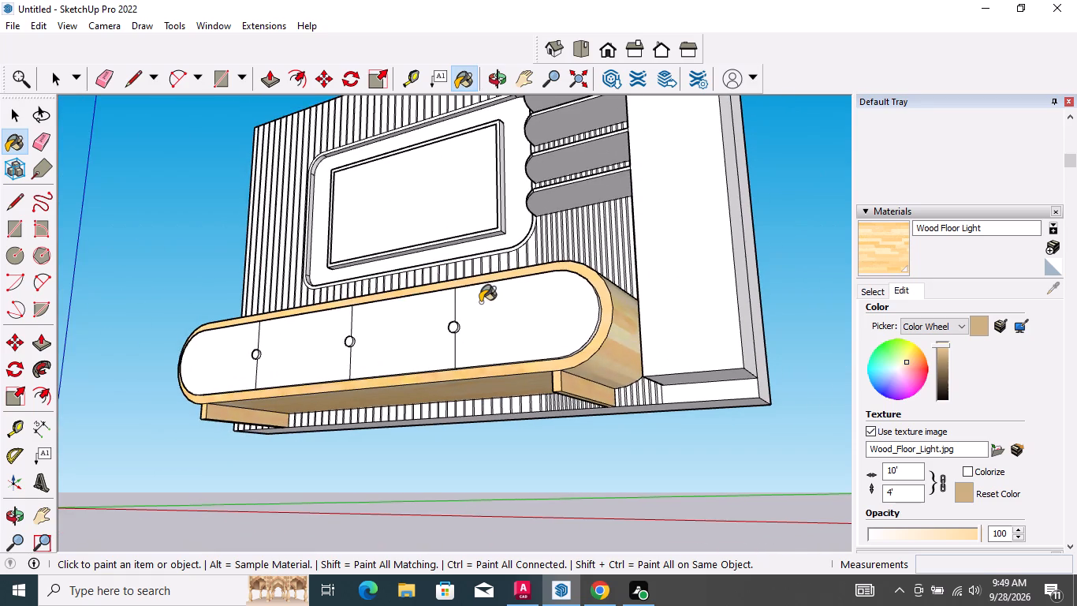
middle_click_drag(483, 310, 538, 383)
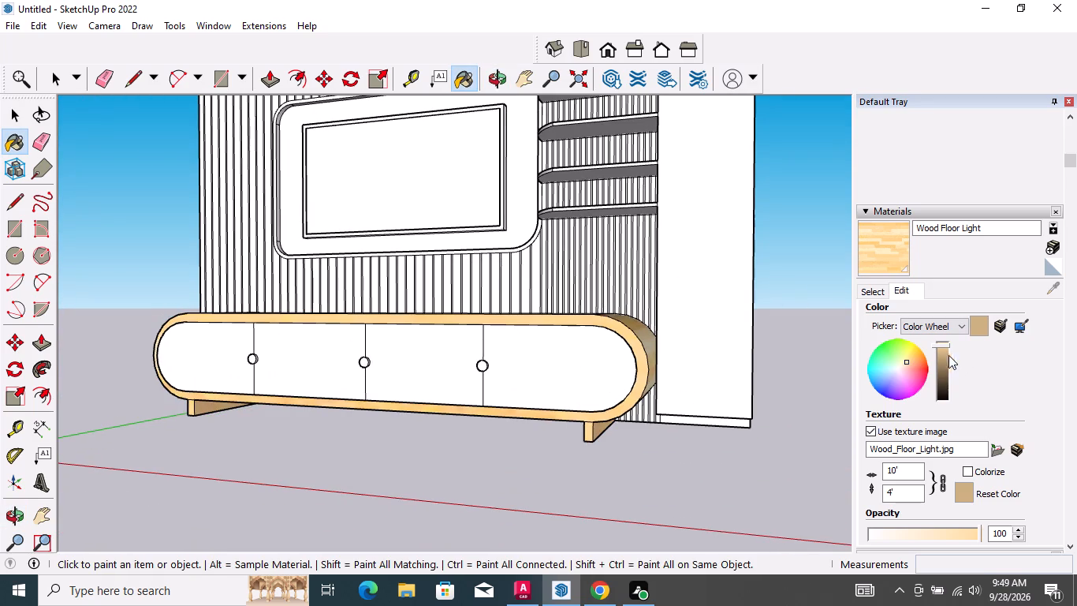
left_click(942, 346)
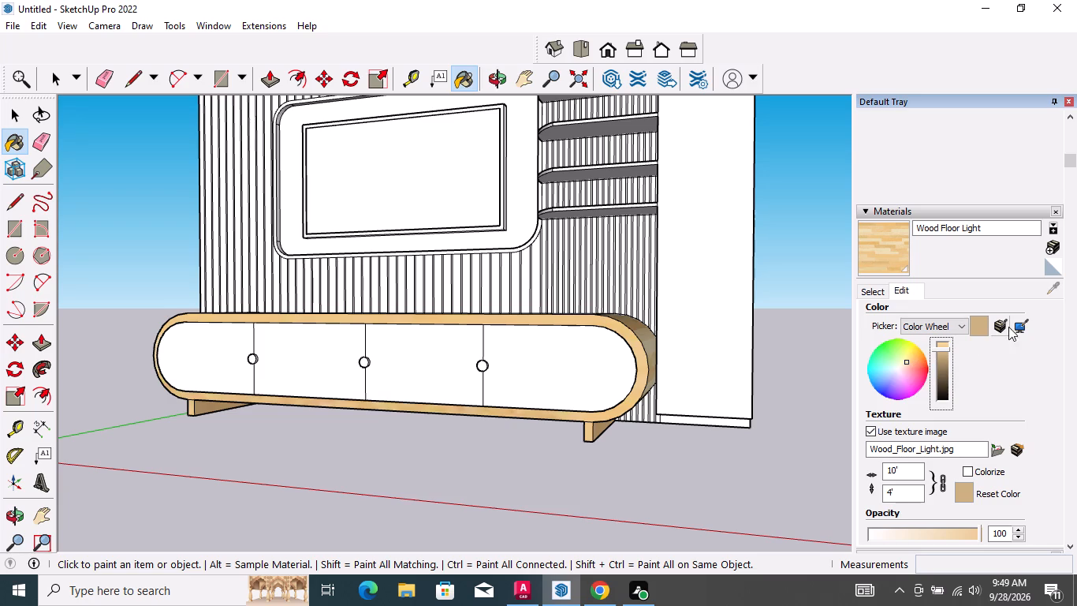
Paint the tall column's front and underside, the wall's bottom face and the recessed strip below the column with Wood Floor Light.
left_click(691, 244)
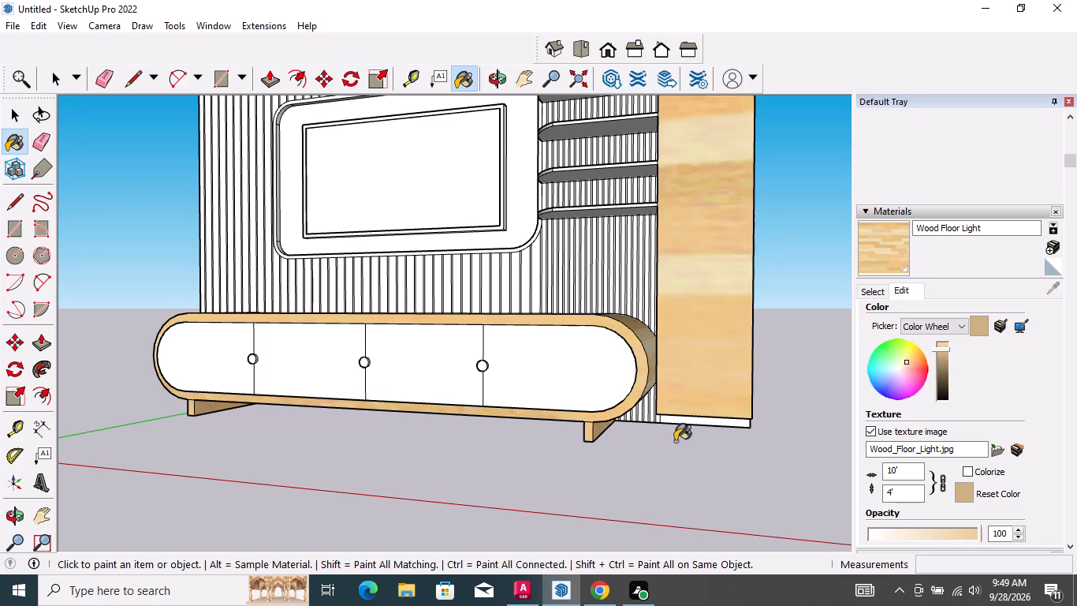
middle_click_drag(676, 440, 710, 286)
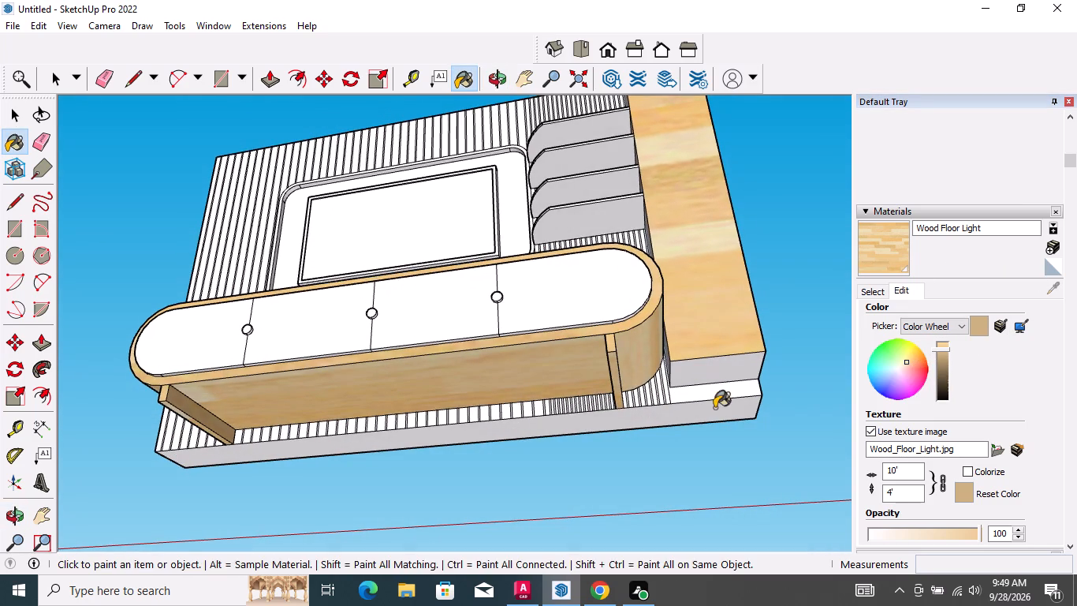
left_click(715, 404)
left_click(714, 391)
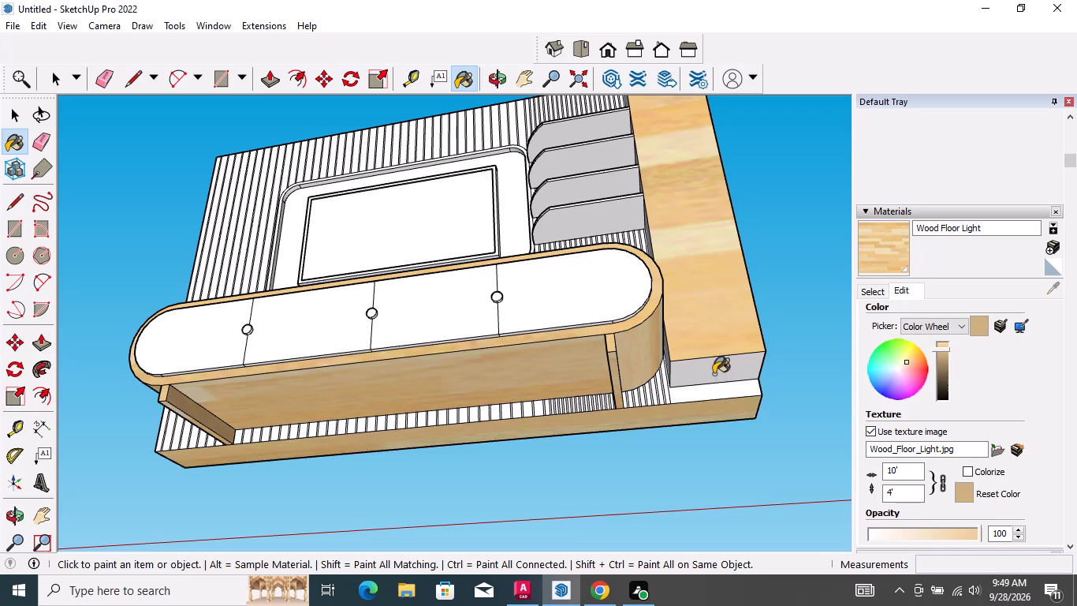
left_click(714, 374)
Paint the outer side faces of the wall and the tall column with Wood Floor Light.
middle_click_drag(714, 422, 515, 488)
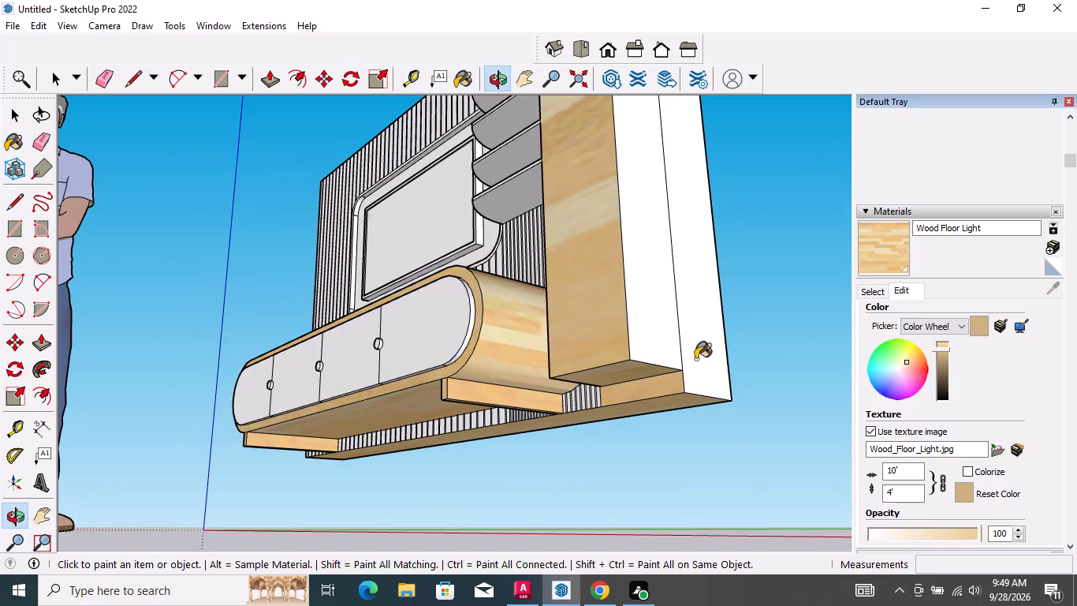
left_click(697, 359)
left_click(651, 335)
scroll(670, 405, "down", 3)
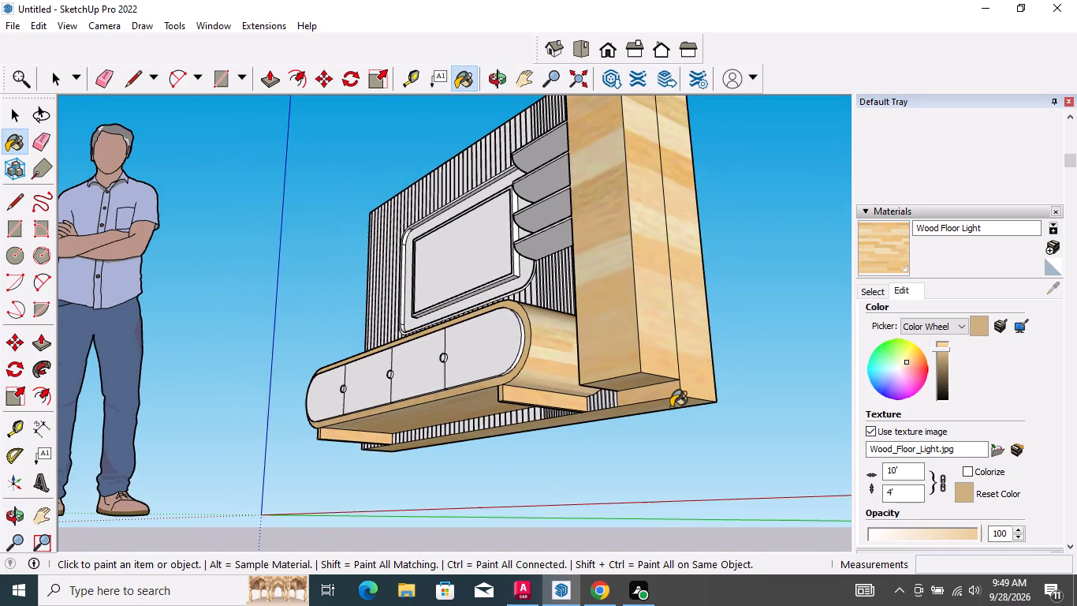
scroll(671, 407, "down", 4)
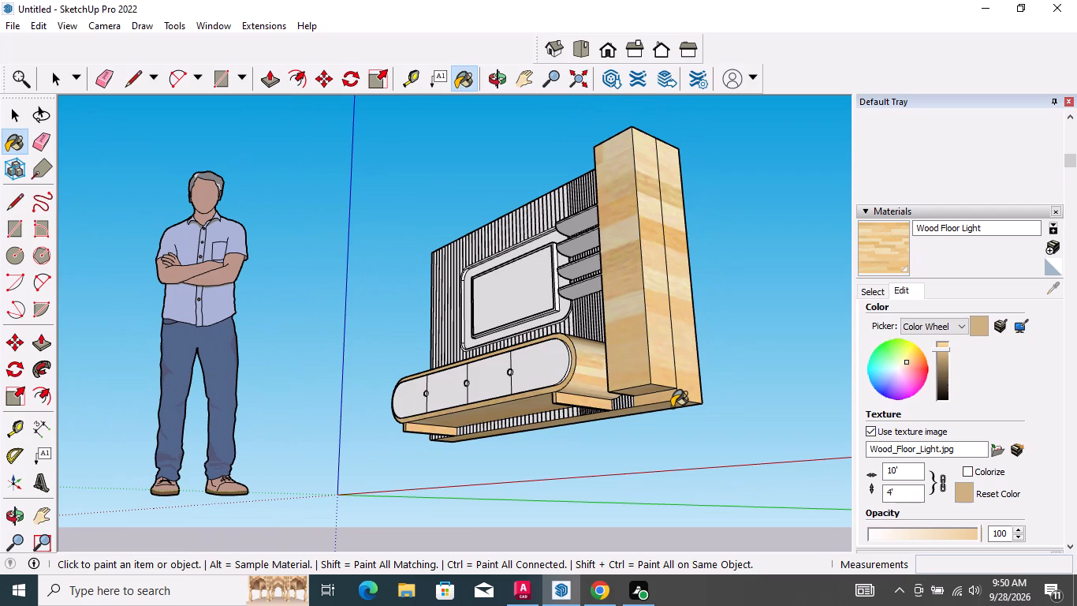
Paint the top faces of the slatted wall and the tall column with Wood Floor Light.
scroll(672, 407, "down", 7)
middle_click_drag(592, 311, 601, 335)
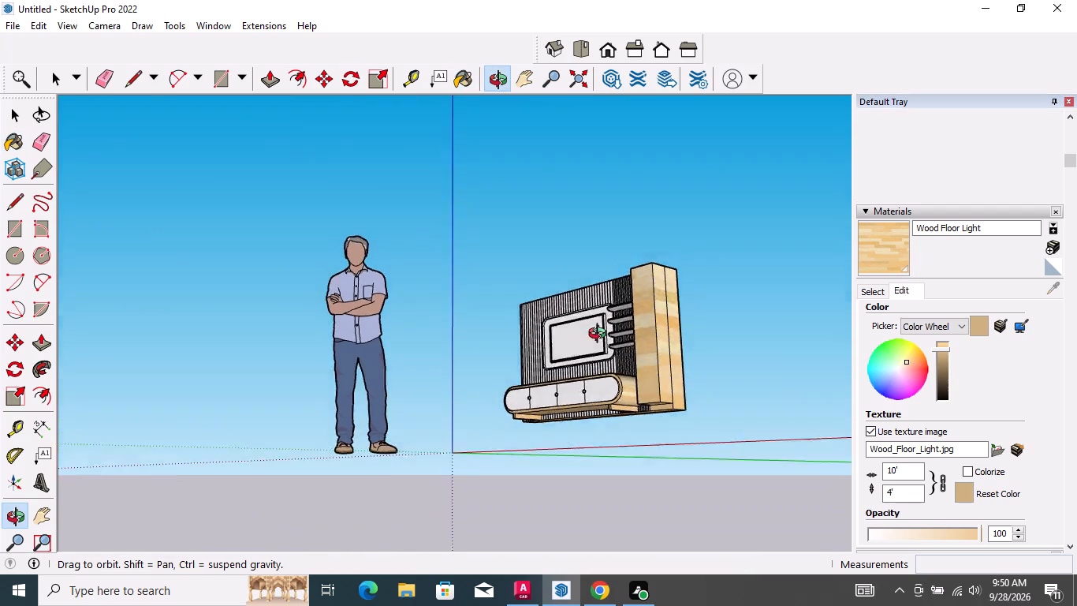
middle_click_drag(601, 335, 814, 440)
middle_click_drag(479, 264, 676, 316)
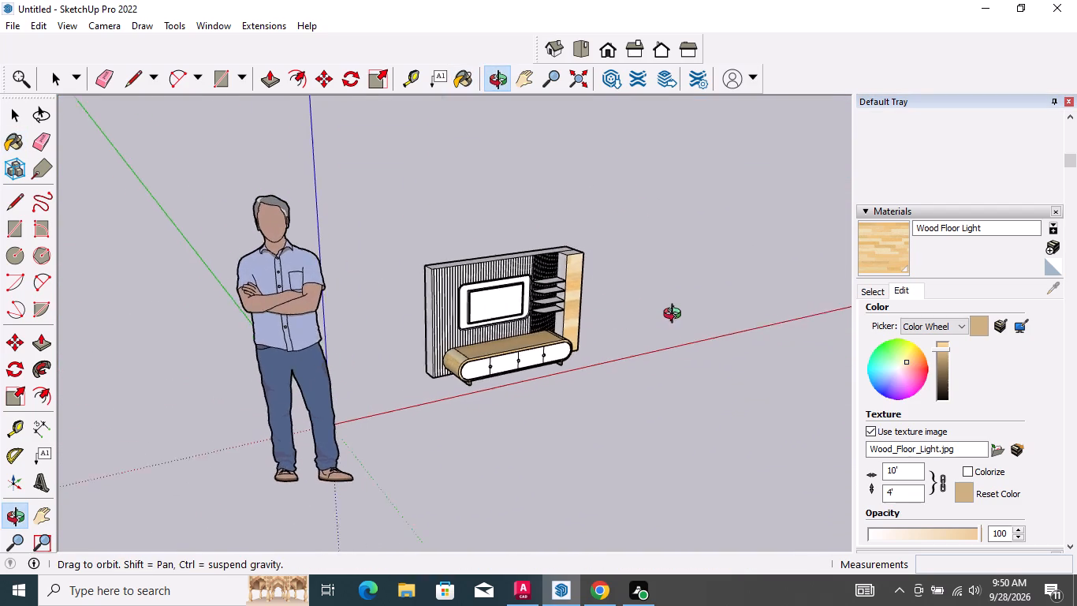
middle_click_drag(676, 316, 676, 315)
scroll(470, 245, "up", 16)
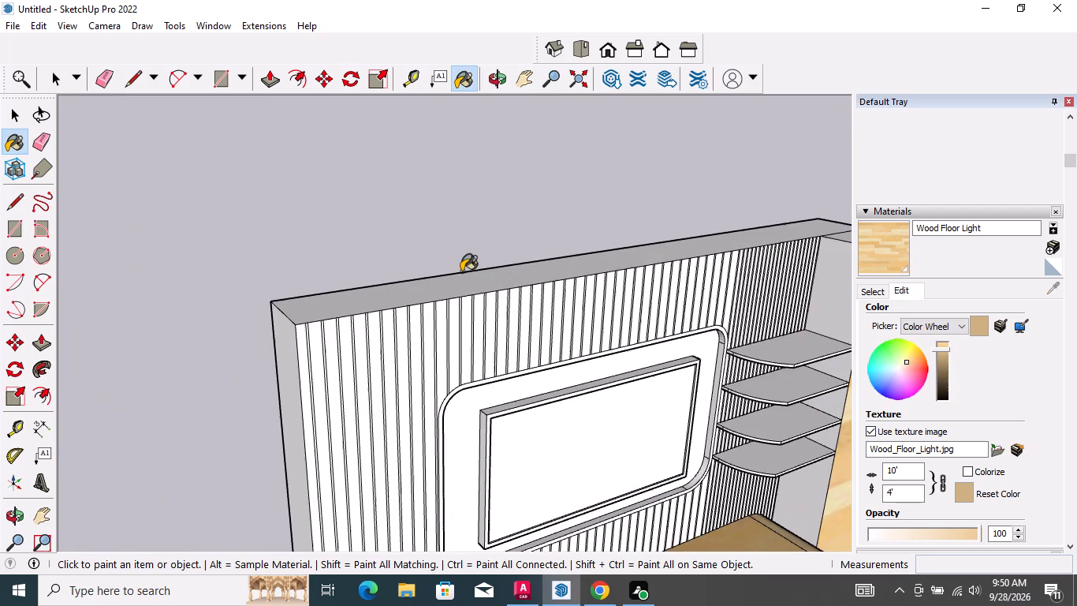
left_click(460, 283)
scroll(397, 312, "down", 4)
scroll(752, 252, "up", 6)
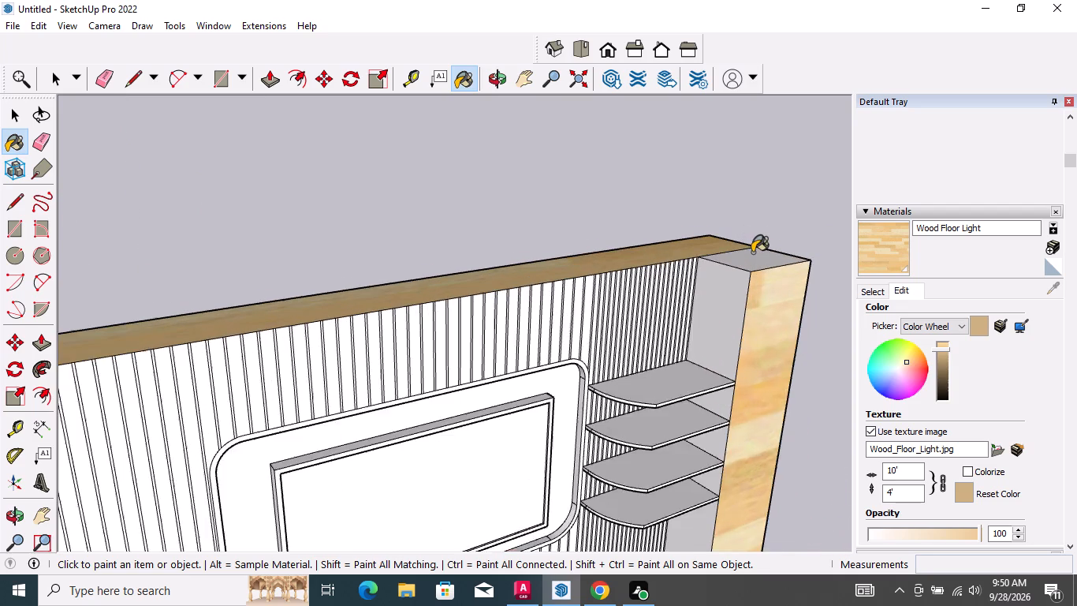
scroll(752, 252, "up", 2)
left_click(752, 264)
Paint the tall column's inner side face above the top shelf with Wood Floor Light.
left_click(704, 315)
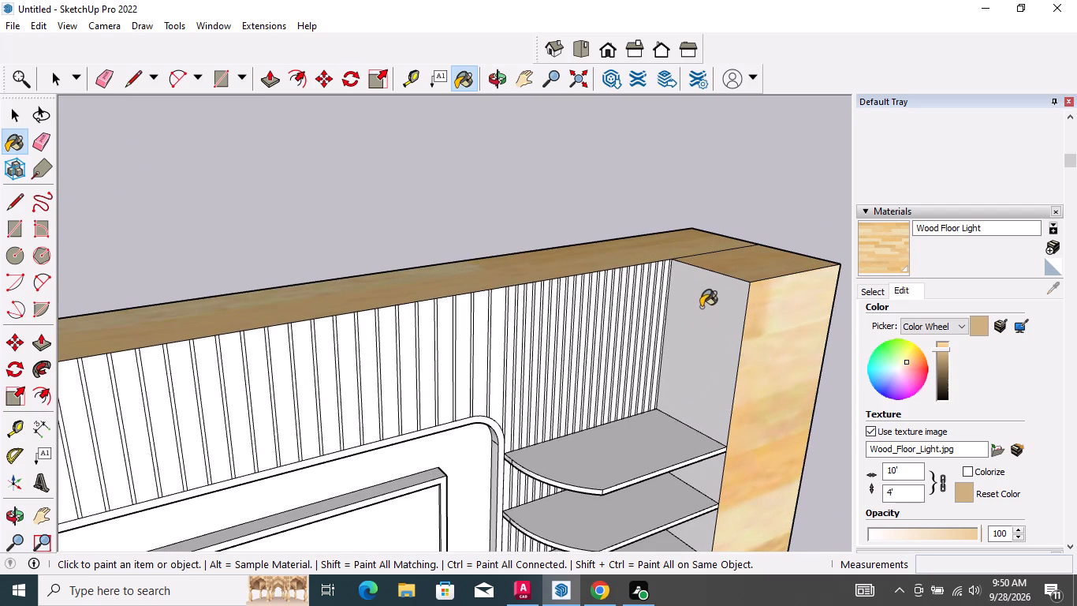
scroll(714, 254, "down", 7)
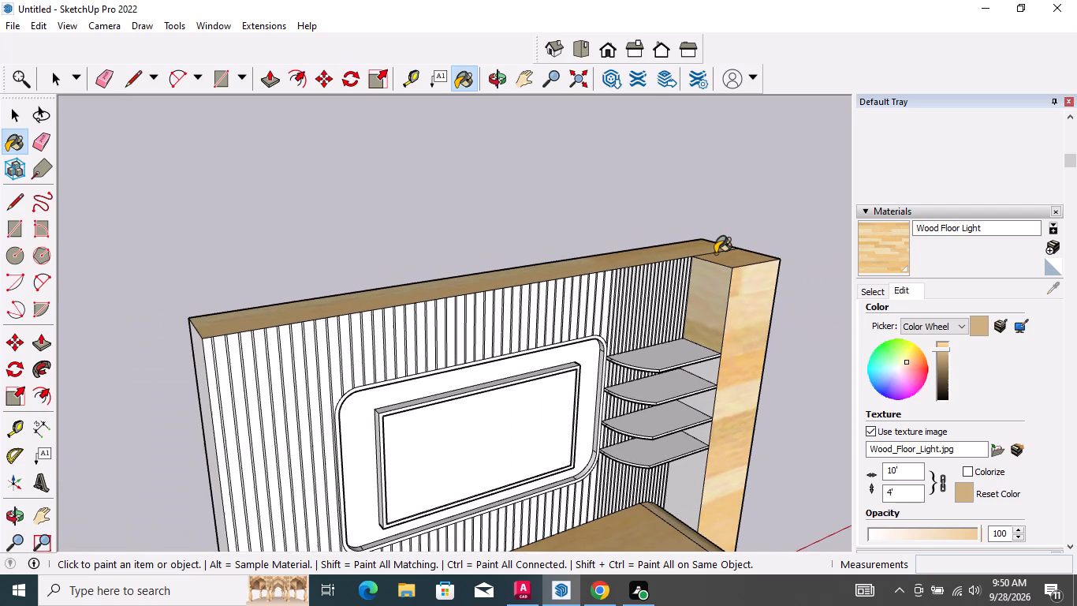
scroll(716, 253, "down", 3)
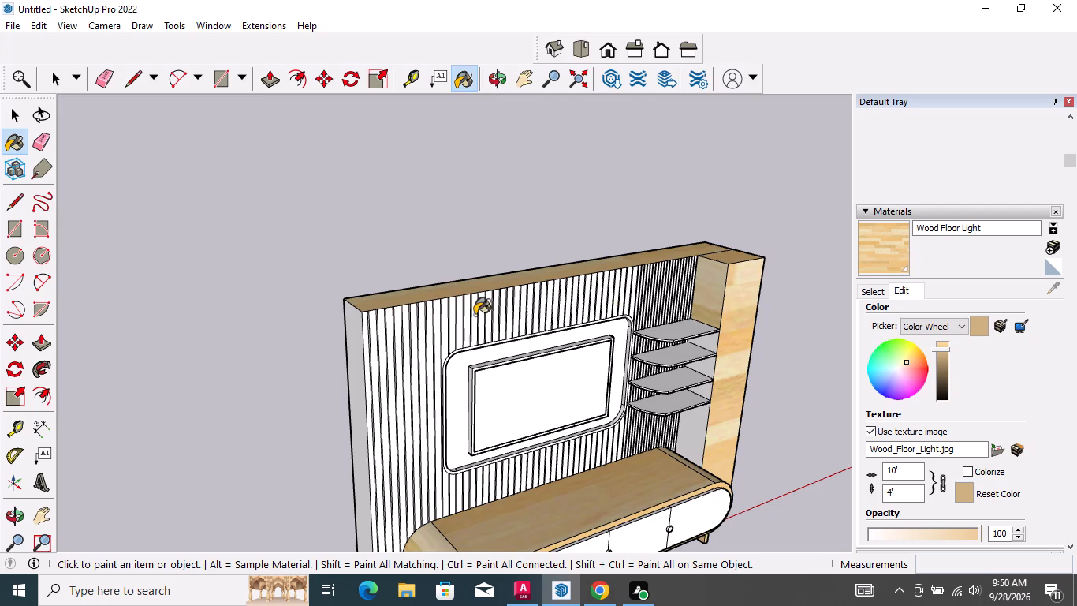
Paint the slatted wall's outer end face and the first eight slats next to it with Wood Floor Light.
scroll(345, 318, "up", 7)
left_click(366, 313)
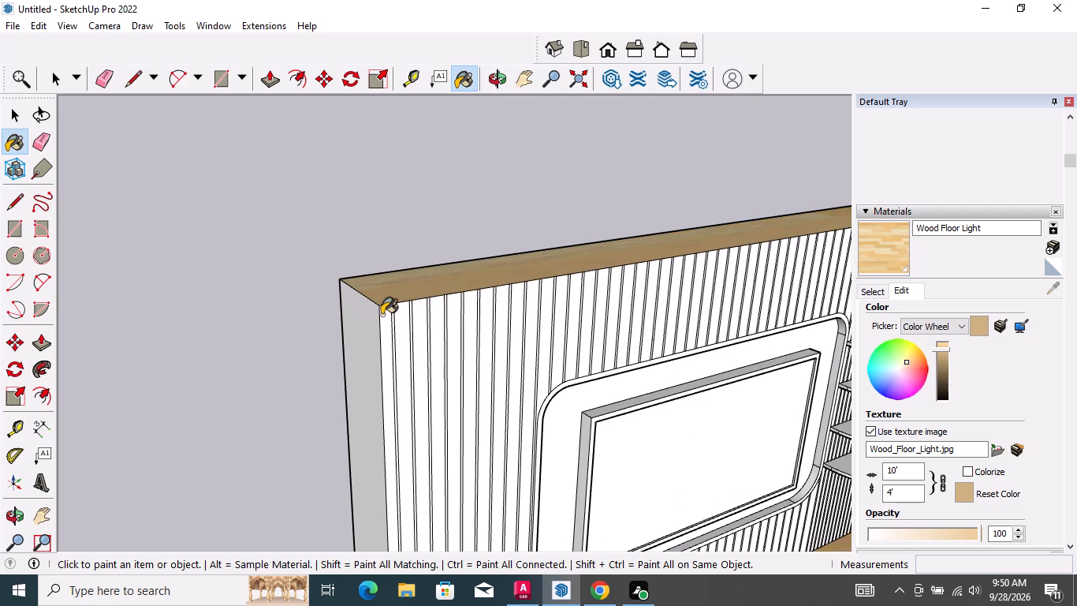
scroll(397, 319, "up", 8)
left_click(371, 305)
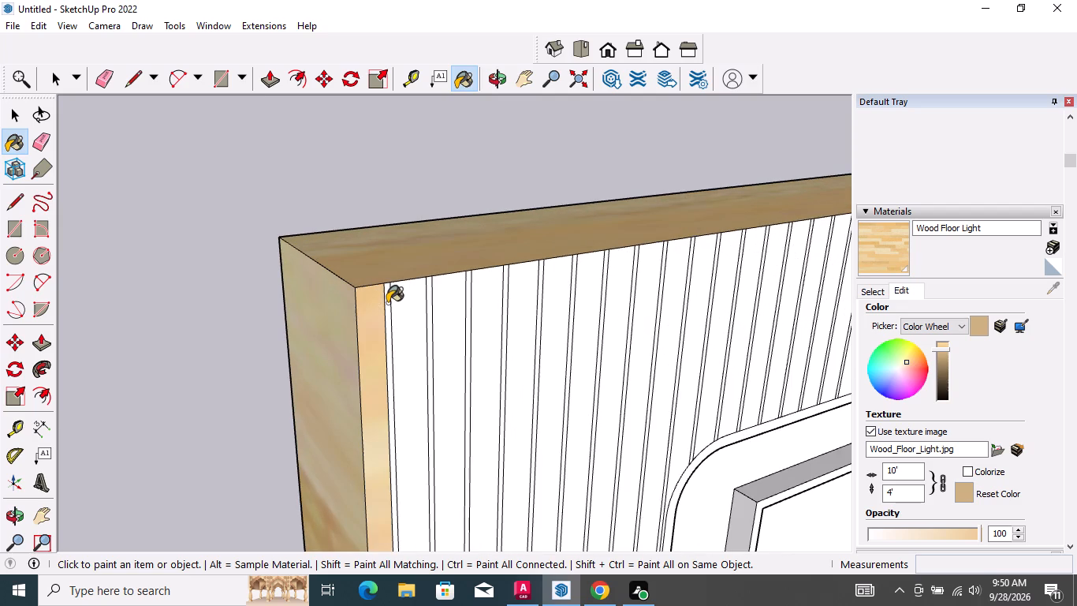
left_click(401, 303)
left_click(450, 294)
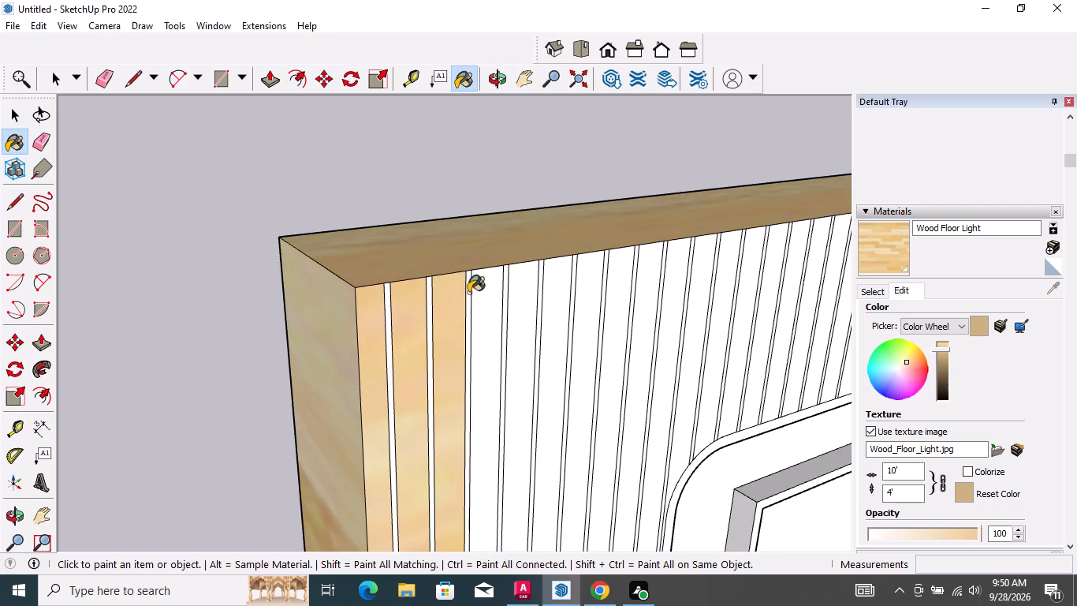
left_click(486, 288)
scroll(373, 319, "down", 4)
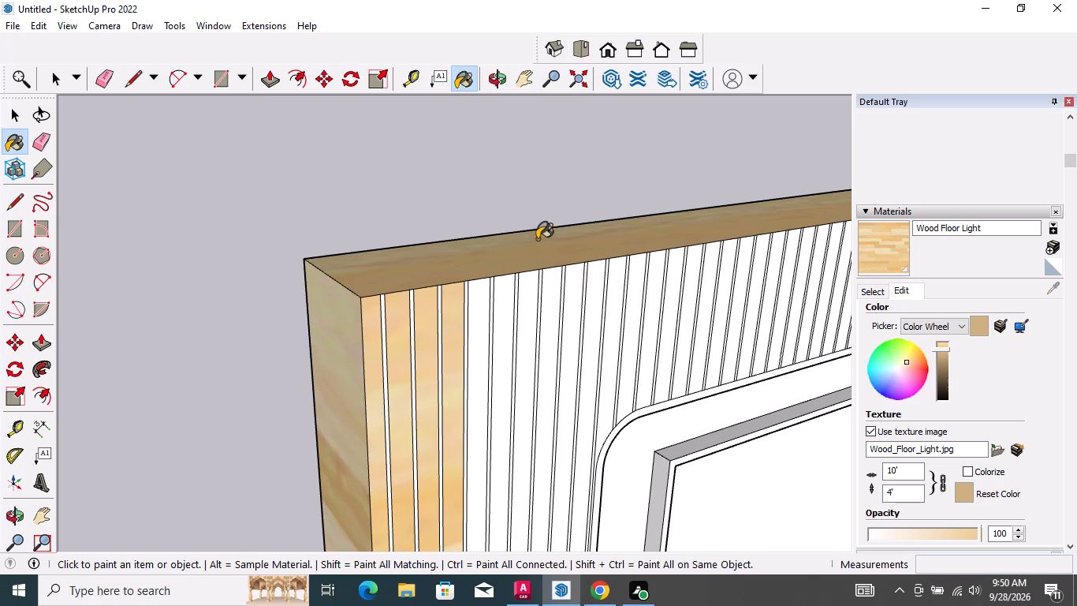
scroll(537, 239, "up", 7)
left_click(384, 380)
left_click(439, 360)
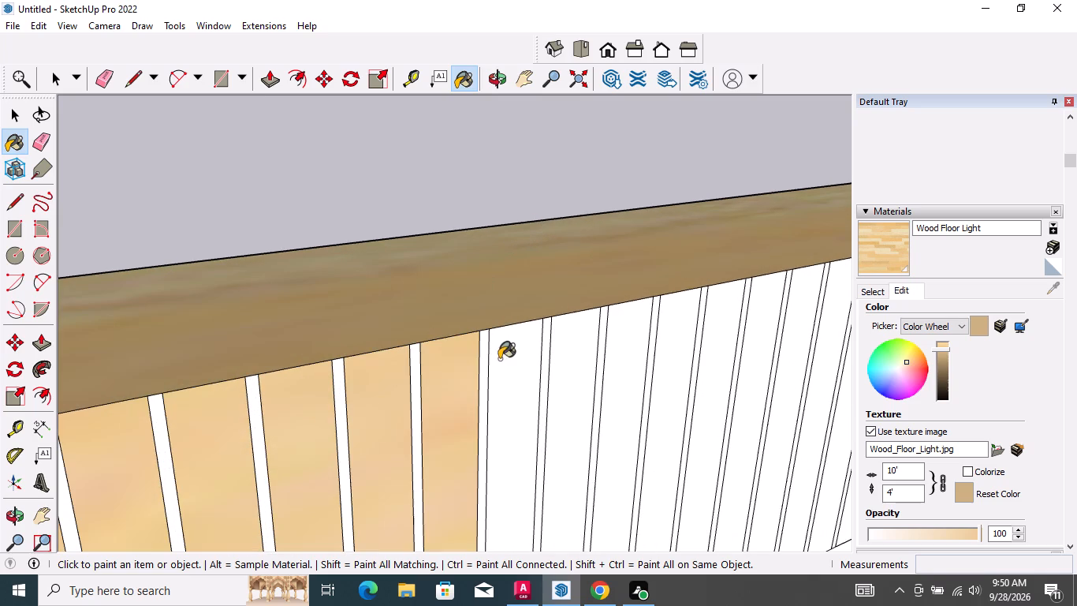
left_click(502, 354)
left_click(574, 340)
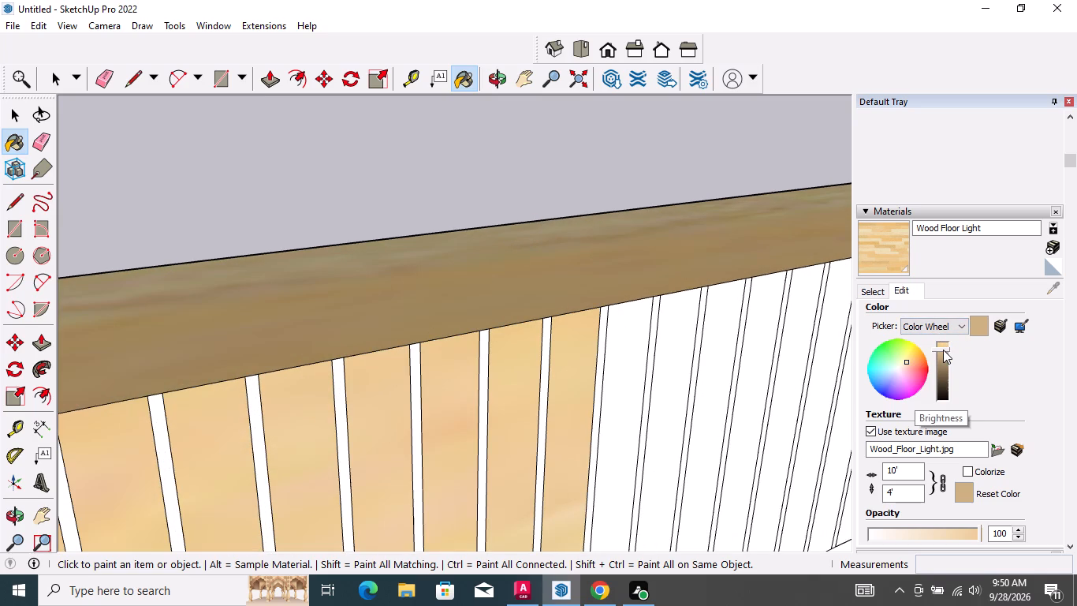
Darken the Wood Floor Light material by lowering its brightness, and paint the ninth slat with it.
left_click(943, 350)
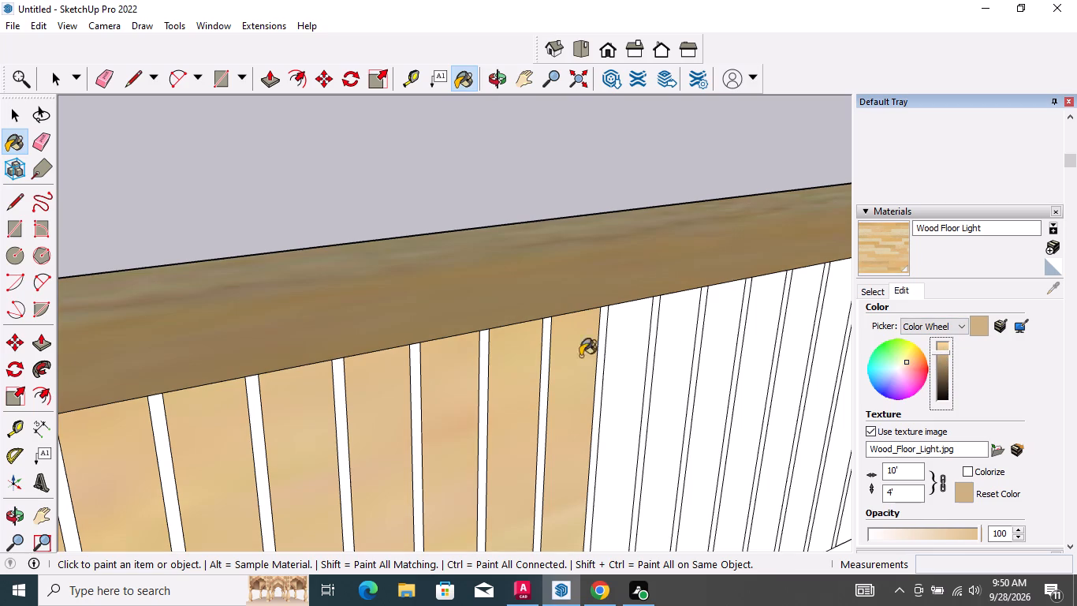
left_click(623, 333)
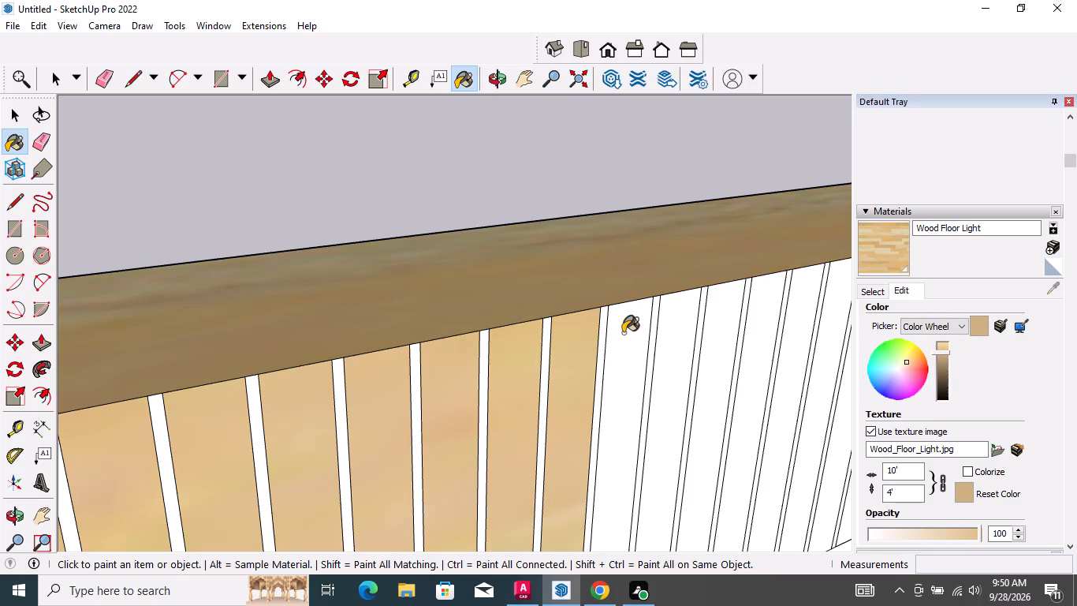
scroll(412, 334, "down", 20)
scroll(412, 334, "down", 5)
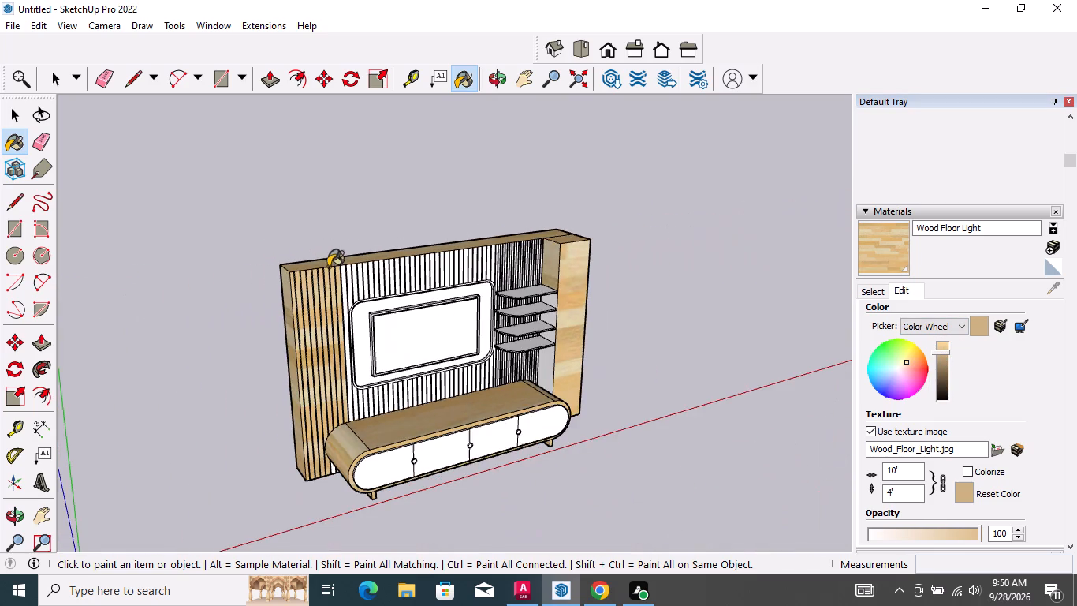
middle_click_drag(439, 377, 417, 282)
scroll(340, 271, "up", 13)
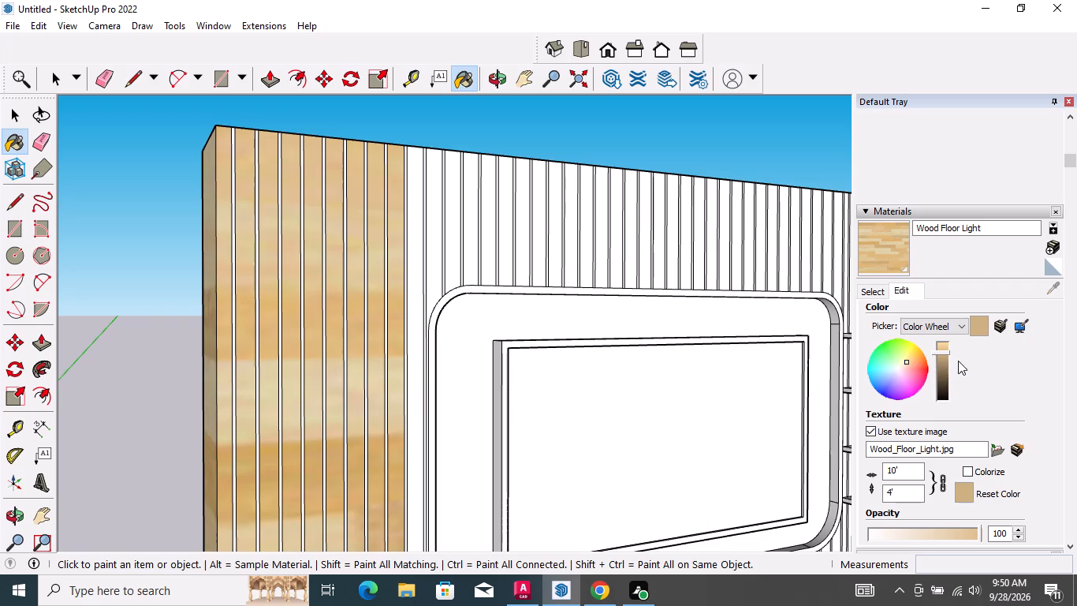
left_click_drag(944, 353, 947, 364)
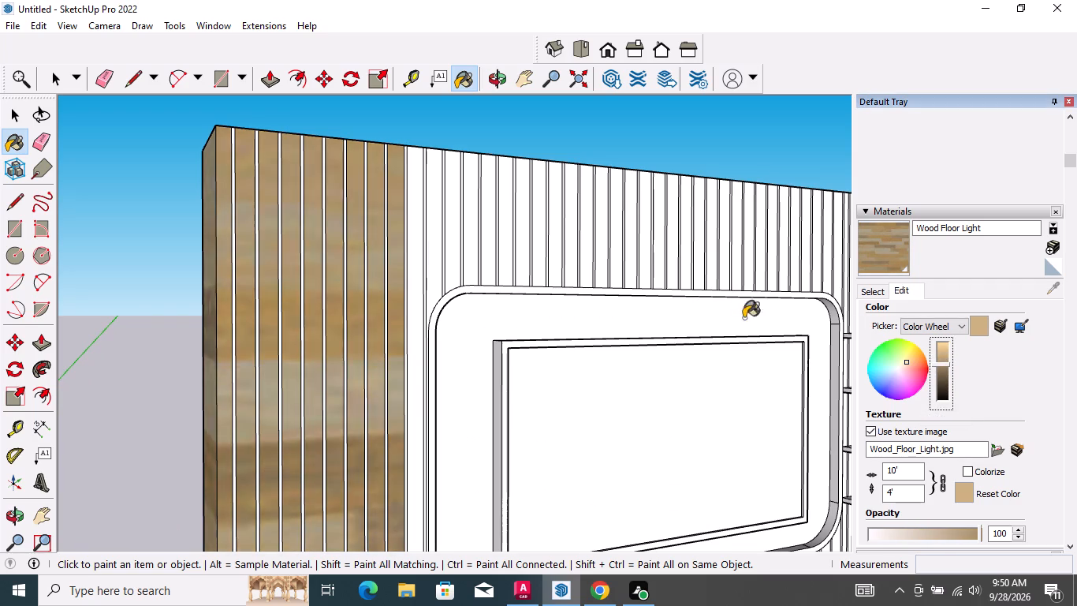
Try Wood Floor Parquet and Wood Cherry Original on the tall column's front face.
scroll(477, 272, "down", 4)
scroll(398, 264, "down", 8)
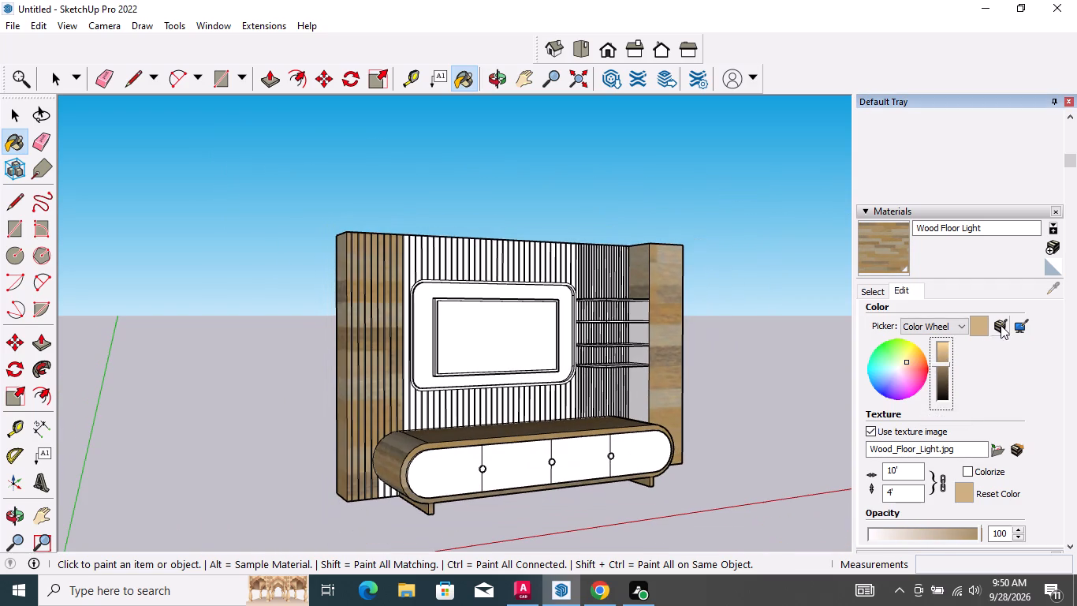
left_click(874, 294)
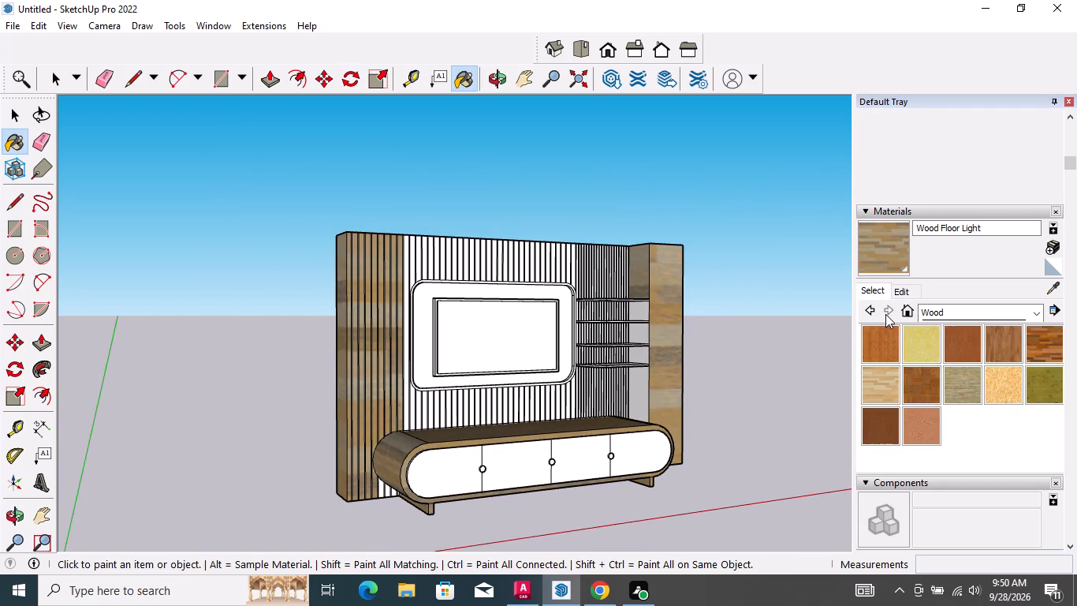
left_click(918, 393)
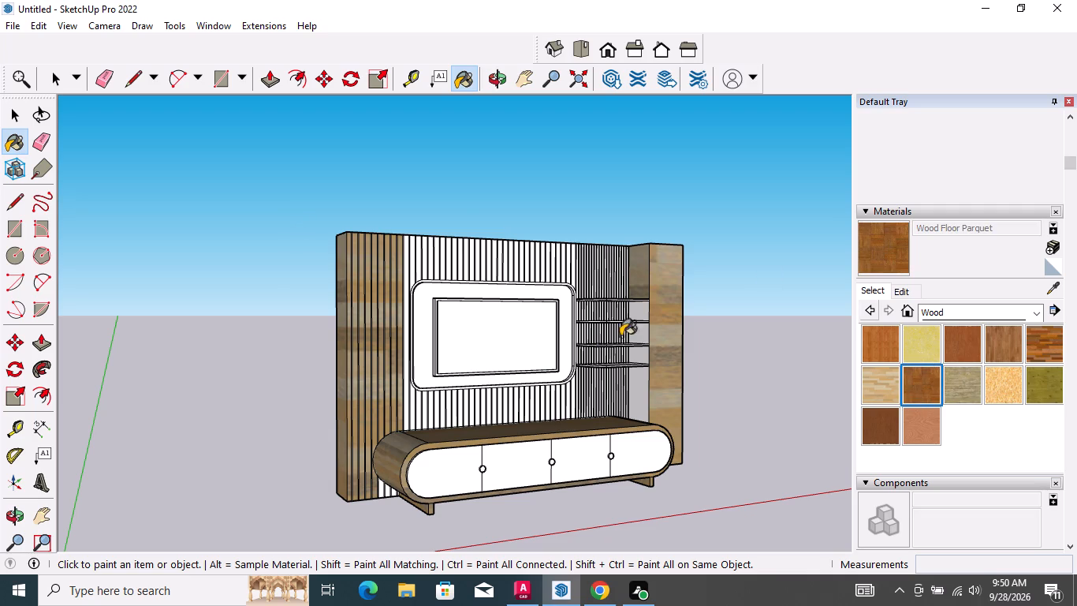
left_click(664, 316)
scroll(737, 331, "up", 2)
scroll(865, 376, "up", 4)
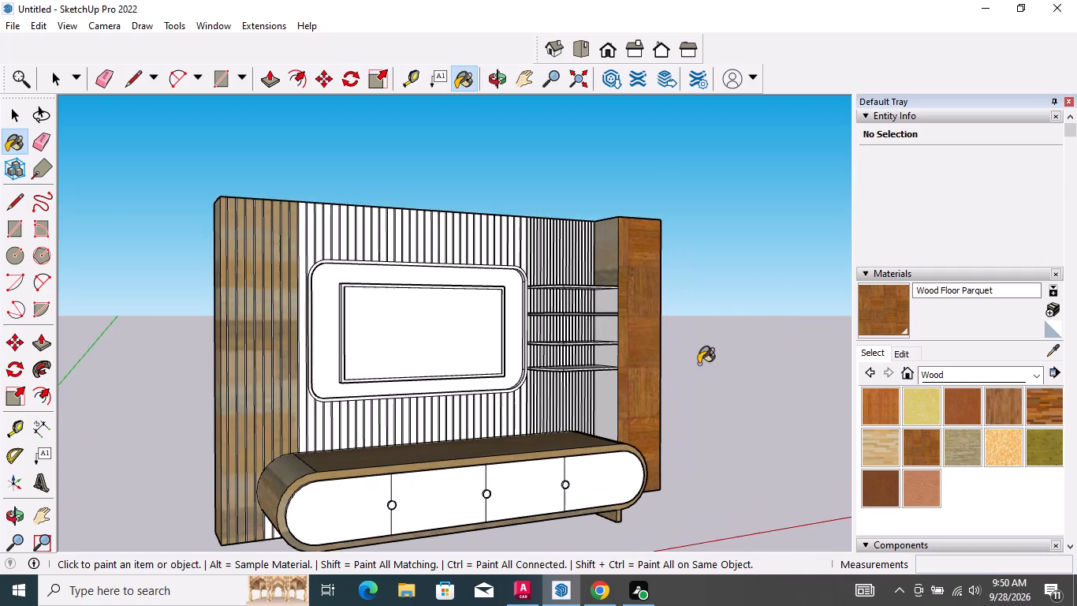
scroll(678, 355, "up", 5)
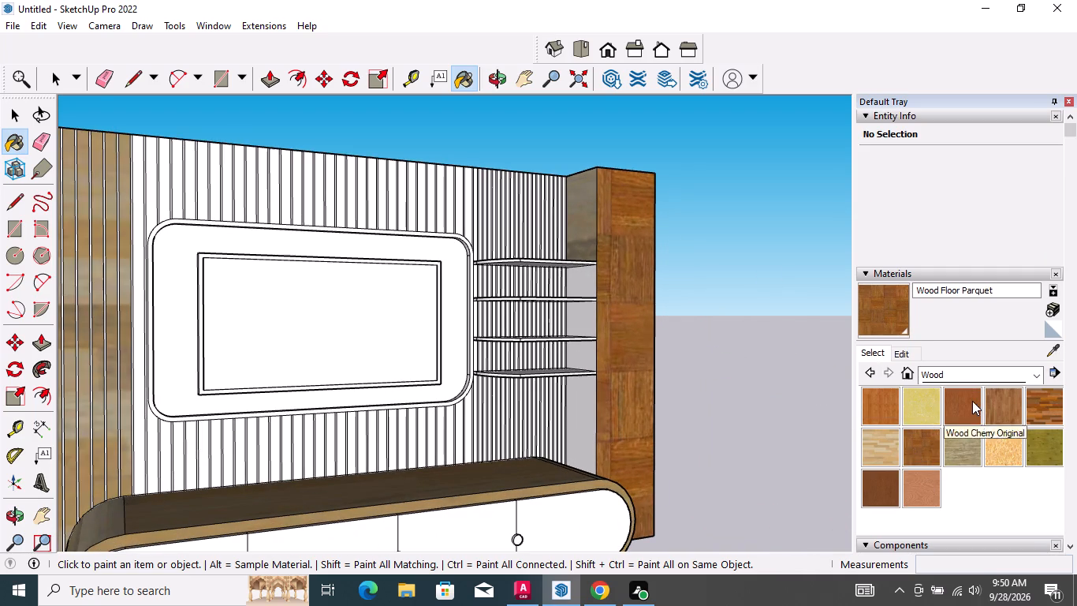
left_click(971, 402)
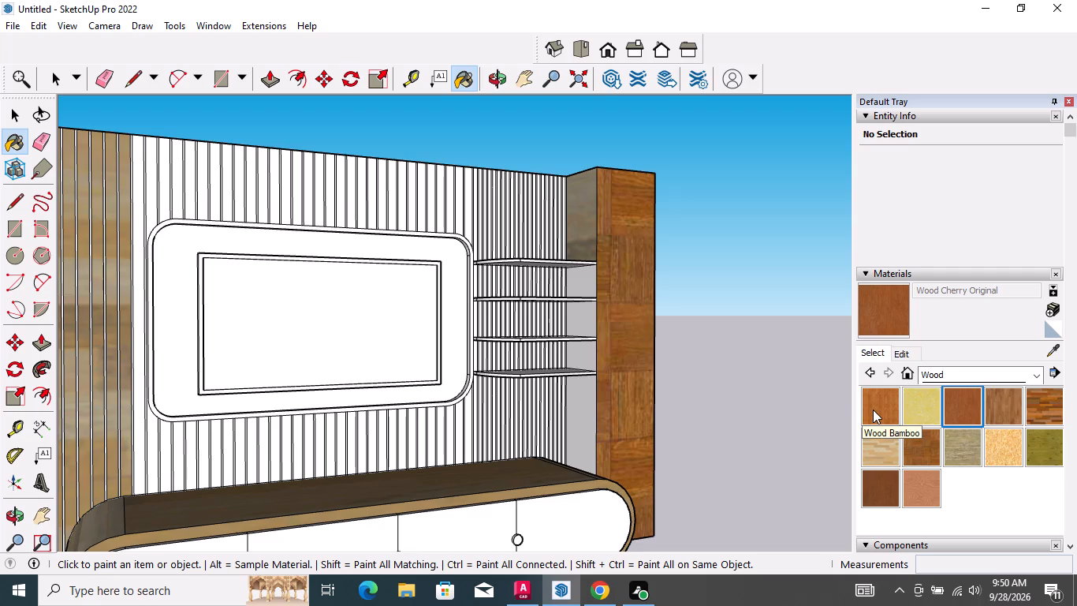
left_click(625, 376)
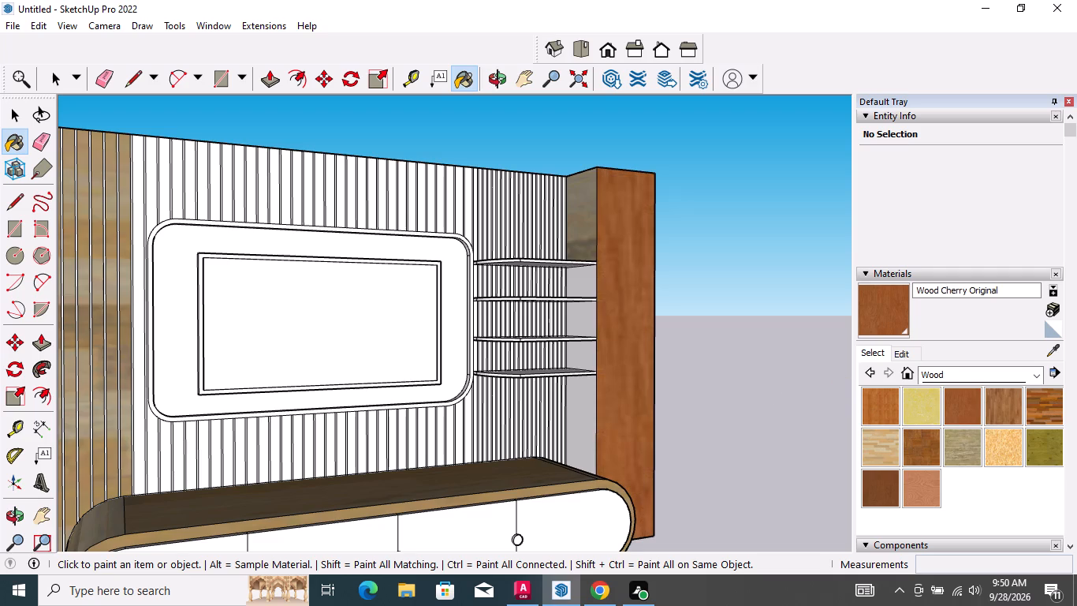
Paint the tall column's front face with Wood Bamboo.
left_click(877, 399)
left_click(626, 358)
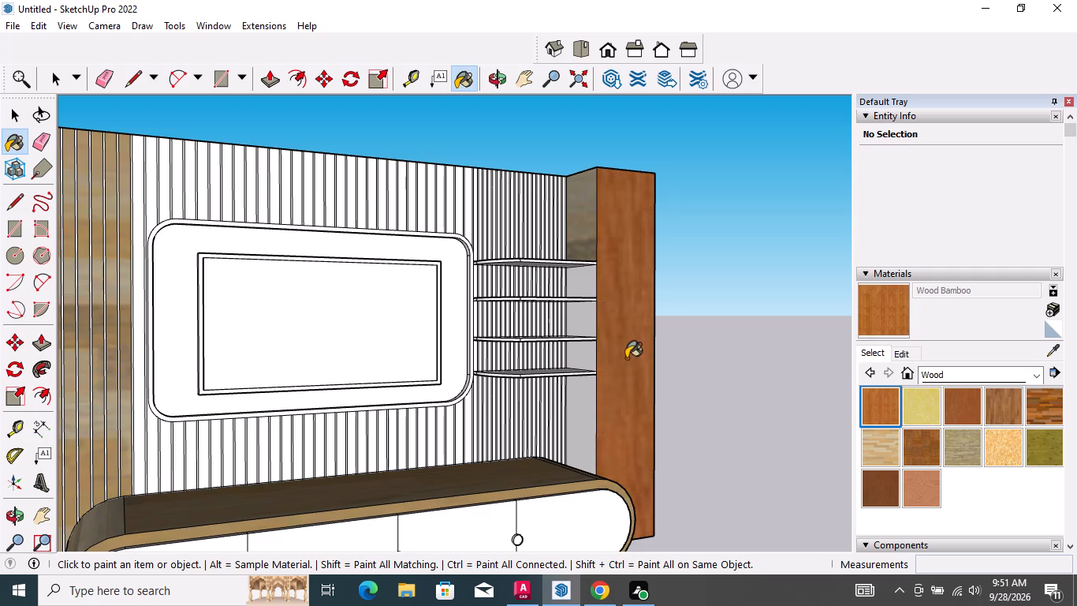
Brighten the Wood Bamboo material by raising its color brightness.
scroll(899, 343, "up", 7)
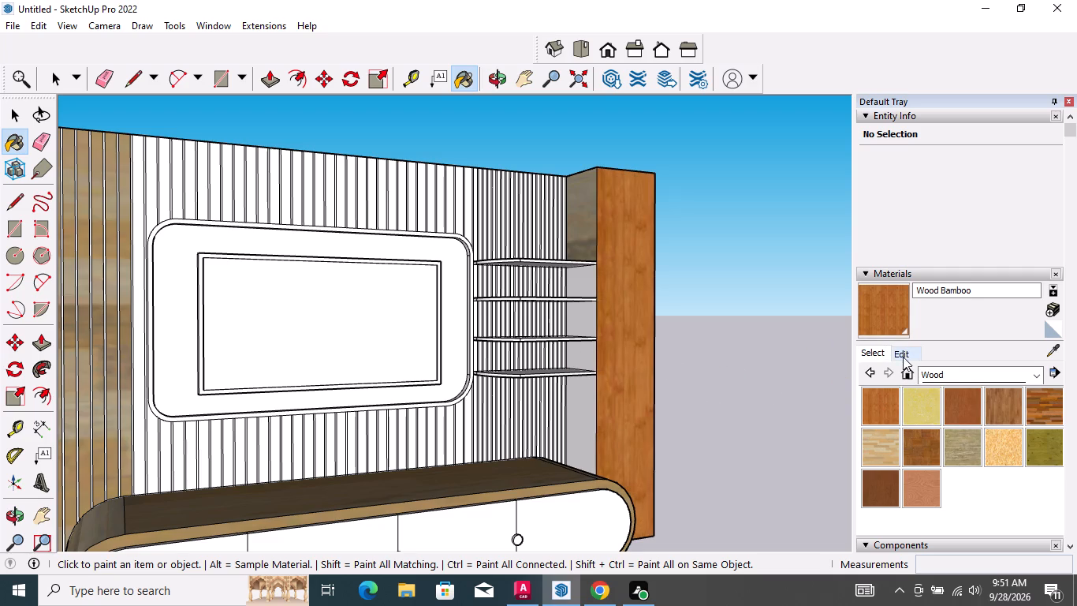
left_click(902, 355)
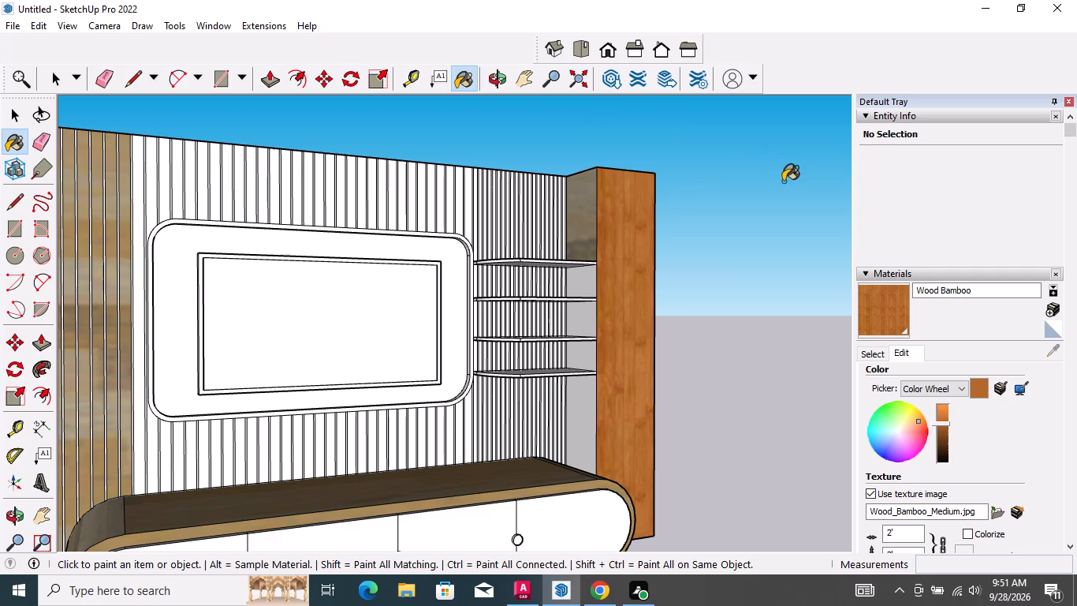
scroll(960, 416, "up", 6)
scroll(656, 407, "up", 4)
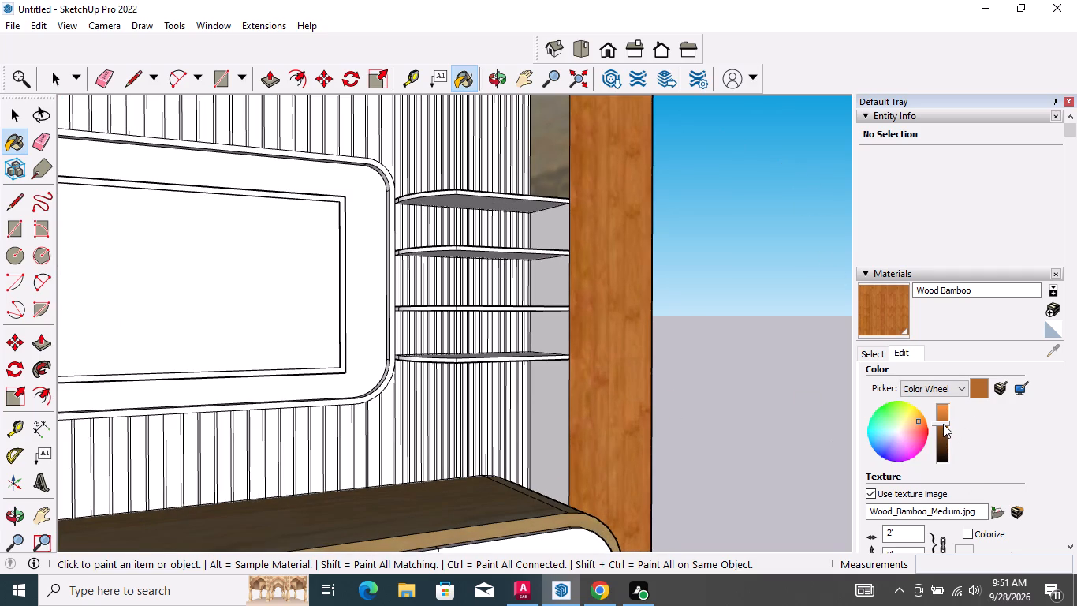
left_click_drag(943, 424, 943, 417)
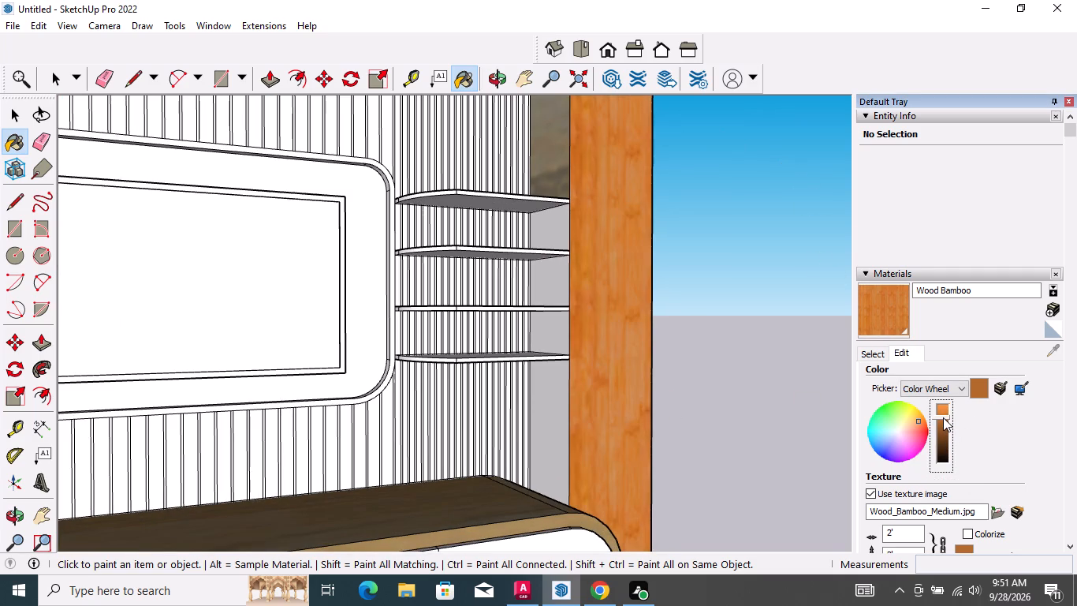
left_click_drag(943, 417, 942, 416)
Paint the tall column's inner side face above the top shelf with Wood Bamboo.
scroll(742, 395, "down", 9)
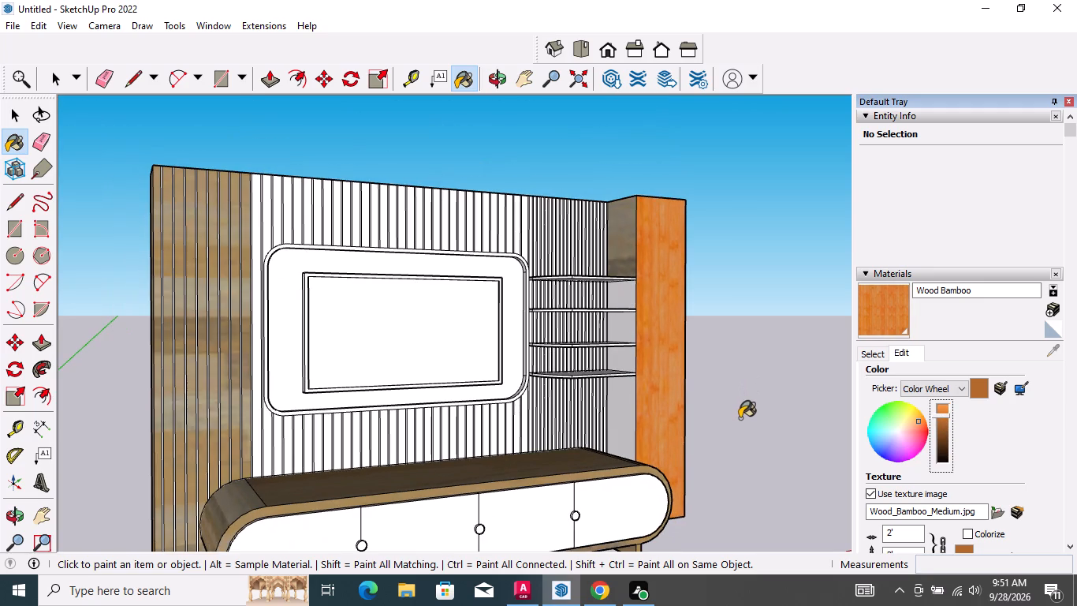
scroll(604, 267, "up", 6)
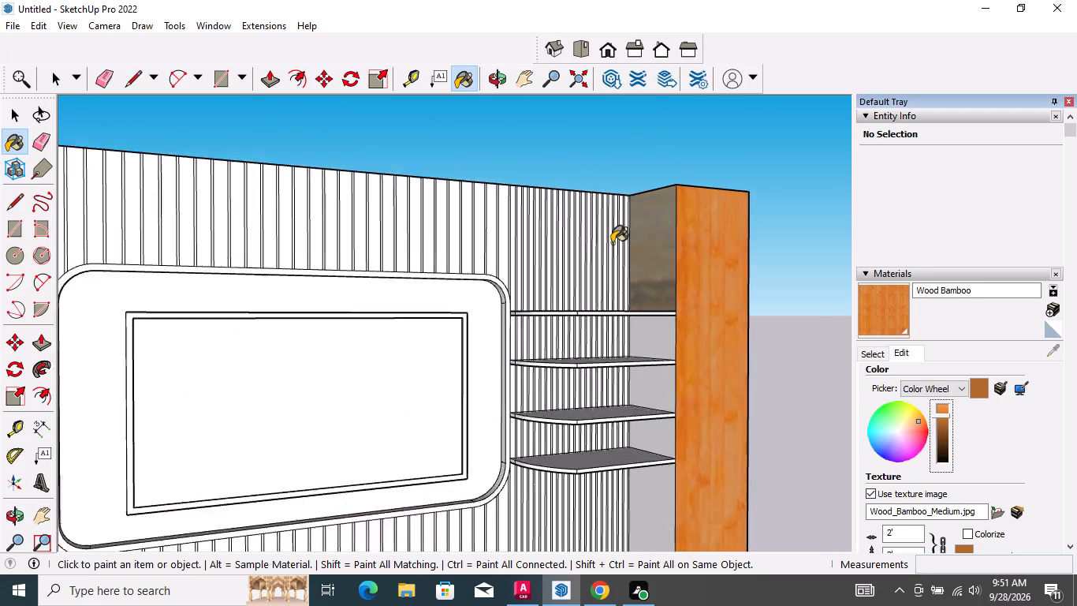
scroll(612, 243, "up", 3)
left_click(681, 223)
Paint the cabinet's rounded end away from the column, its top and its front rim with Wood Bamboo.
scroll(655, 211, "down", 9)
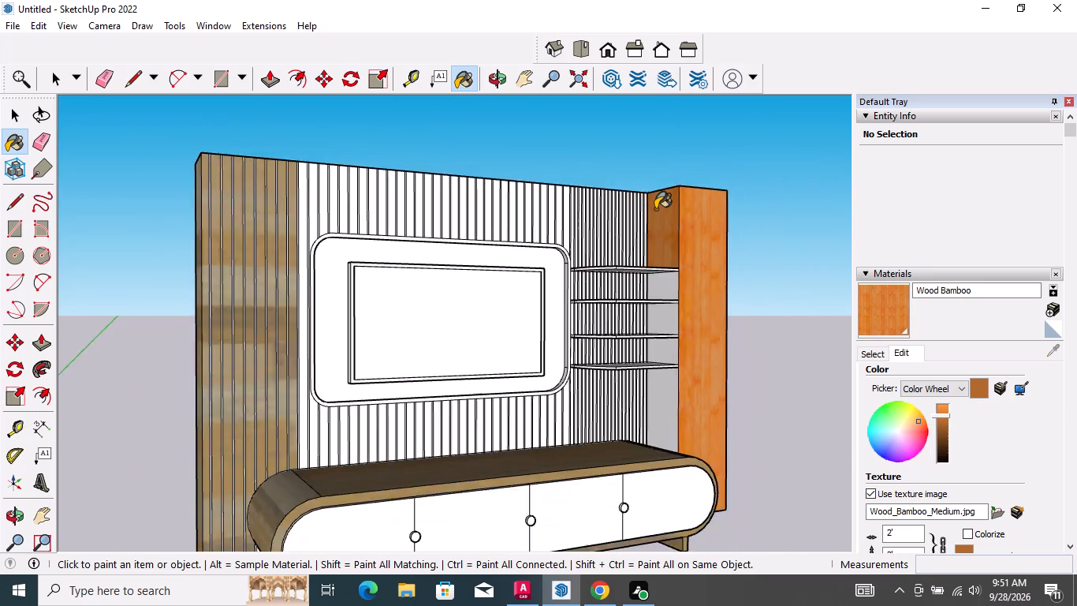
scroll(655, 209, "down", 4)
scroll(404, 439, "up", 4)
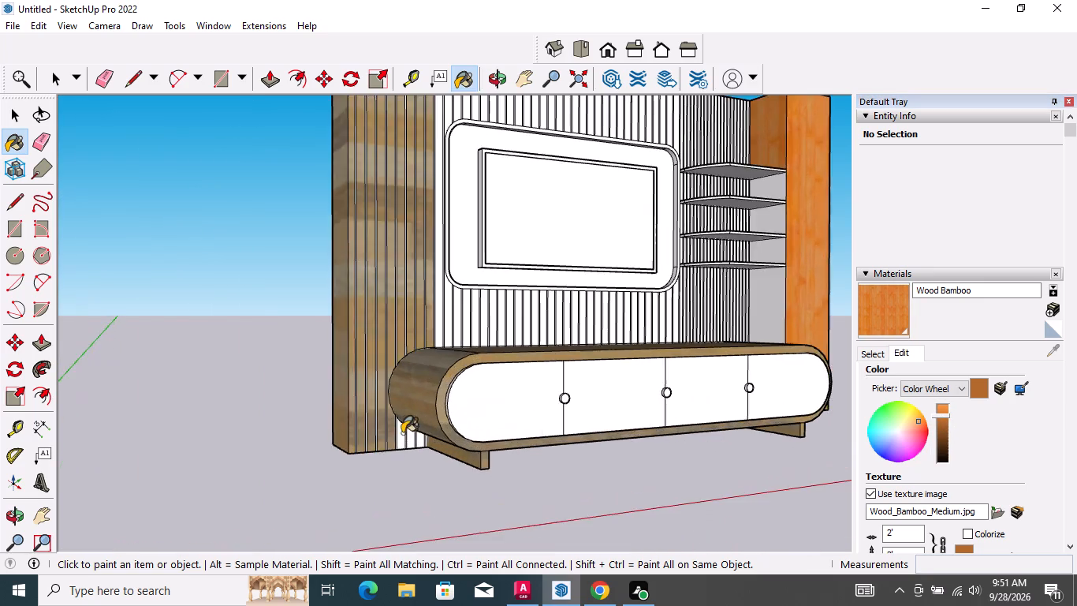
scroll(402, 433, "up", 4)
left_click(457, 351)
middle_click_drag(509, 363, 505, 380)
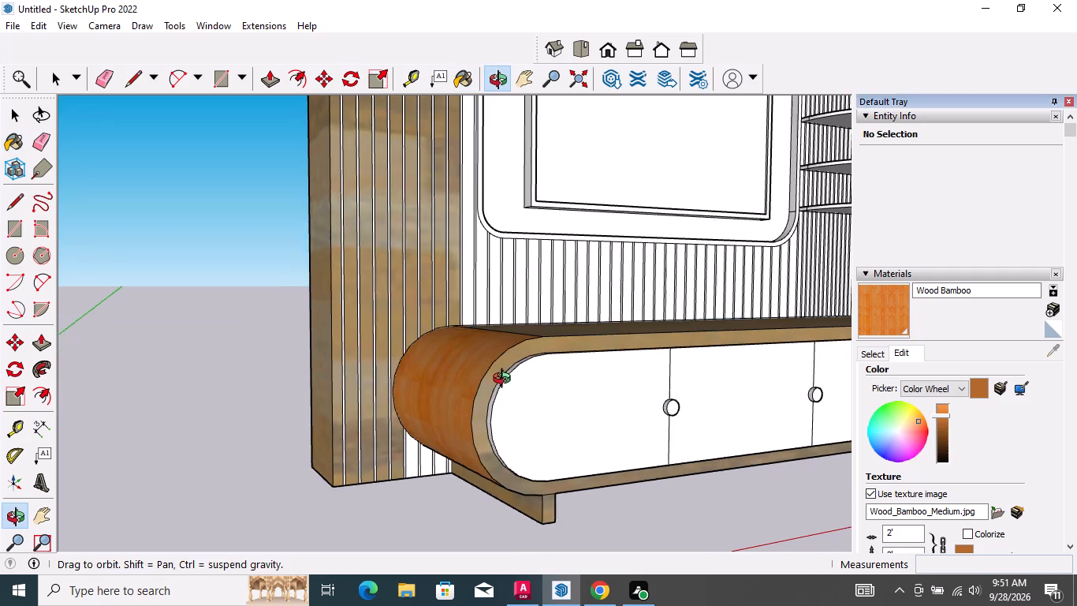
middle_click_drag(505, 380, 501, 404)
scroll(524, 380, "up", 4)
left_click(538, 362)
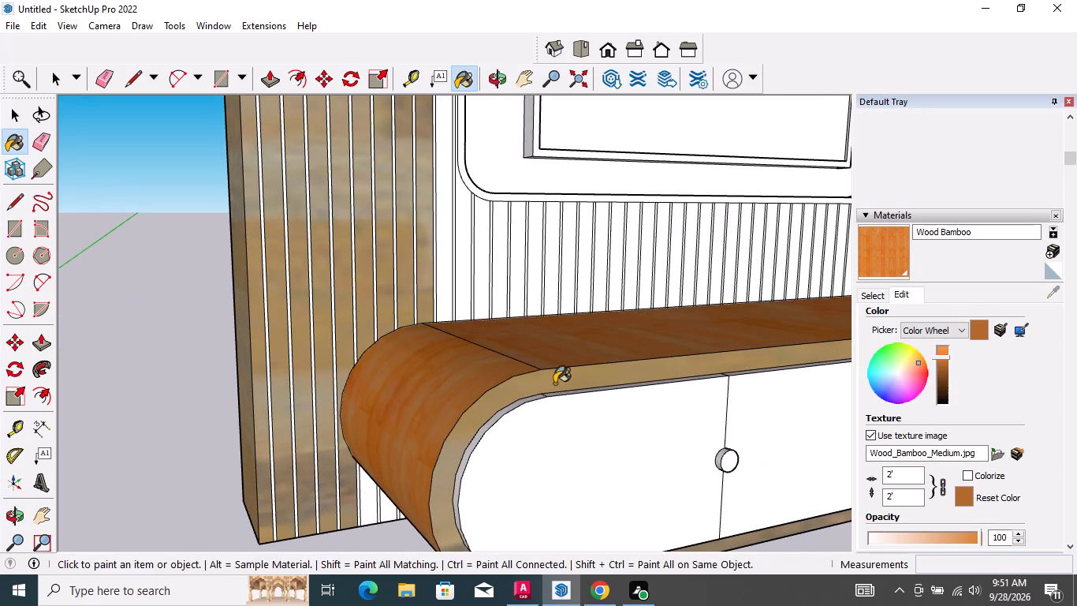
left_click(554, 383)
Paint the cabinet's underside and all visible faces of the leg farther from the column with Wood Bamboo.
scroll(468, 325, "down", 9)
middle_click_drag(572, 462, 562, 282)
scroll(504, 336, "up", 8)
left_click(512, 305)
left_click(427, 286)
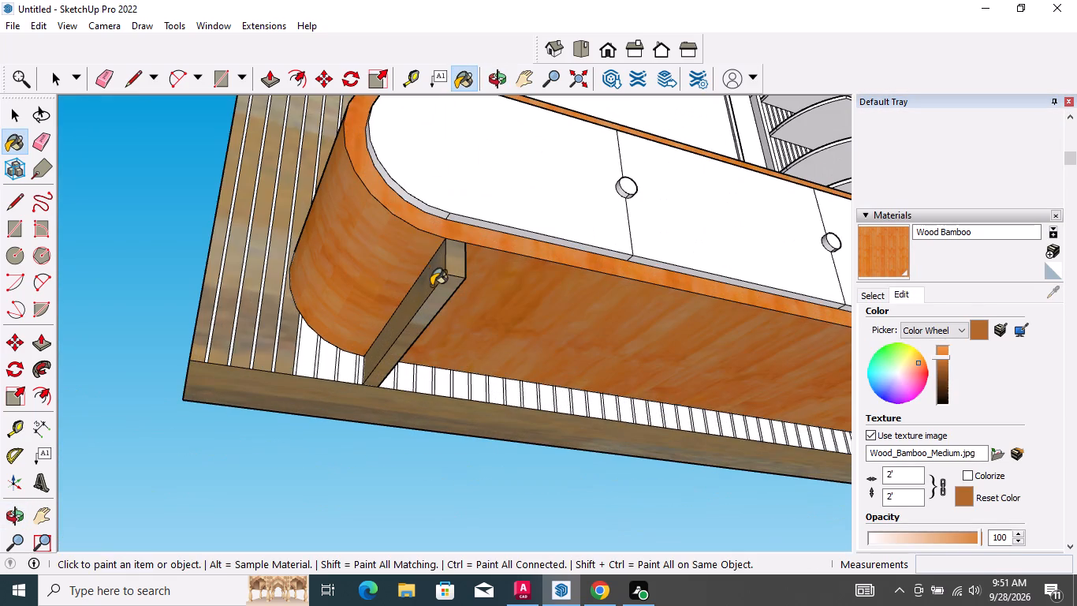
left_click(447, 286)
left_click(456, 263)
middle_click_drag(509, 327, 295, 327)
left_click(237, 383)
Paint the cabinet's other rounded end, the column's underside, the recessed strip below it and the wall's bottom face with Wood Bamboo.
scroll(285, 393, "down", 4)
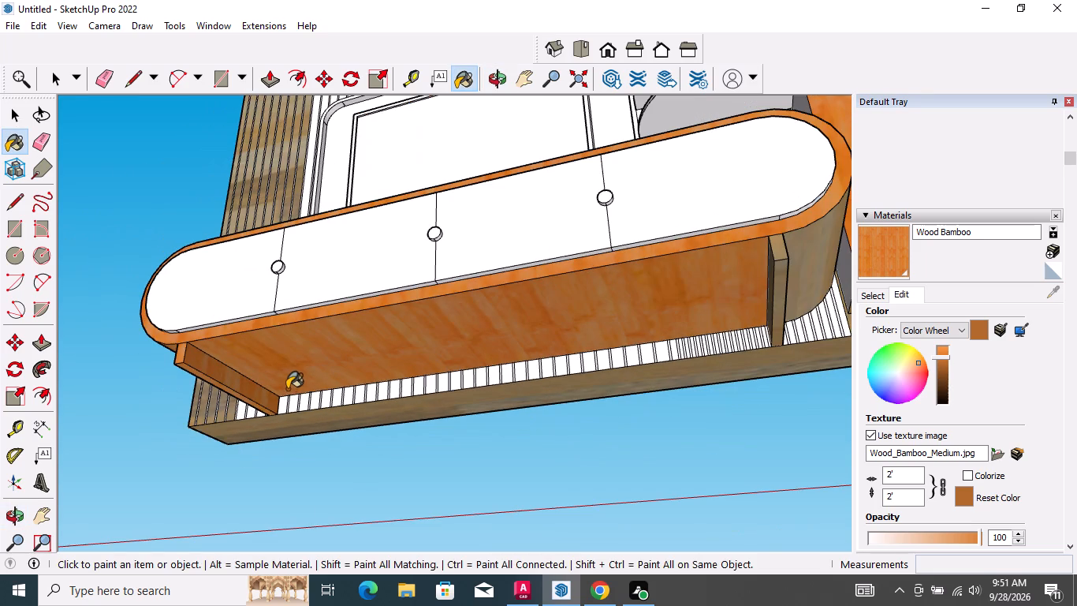
scroll(283, 371, "down", 6)
scroll(553, 308, "up", 10)
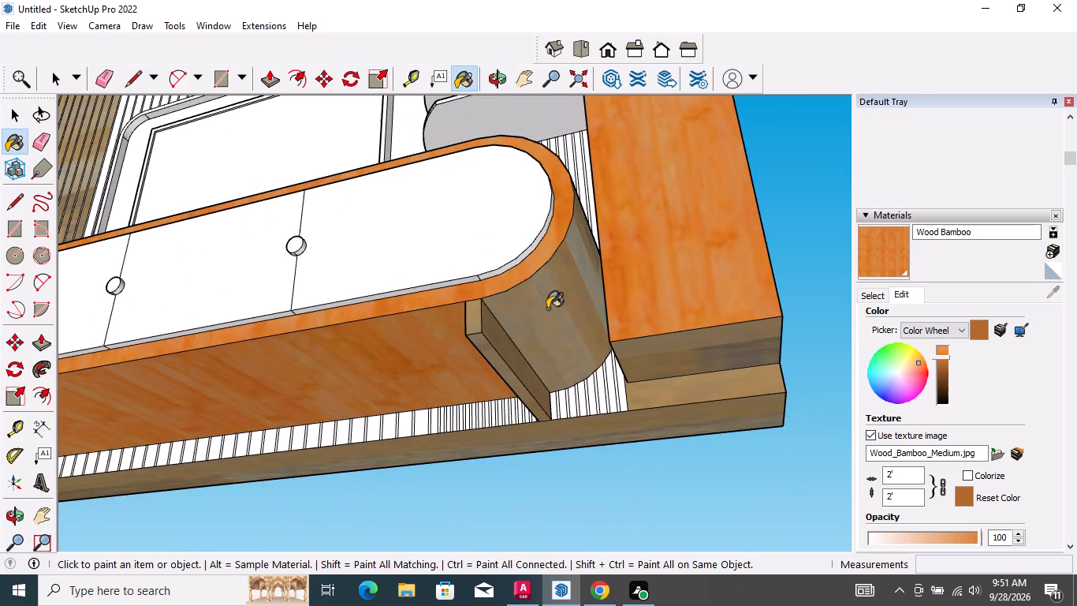
left_click(539, 310)
left_click(657, 359)
left_click(691, 394)
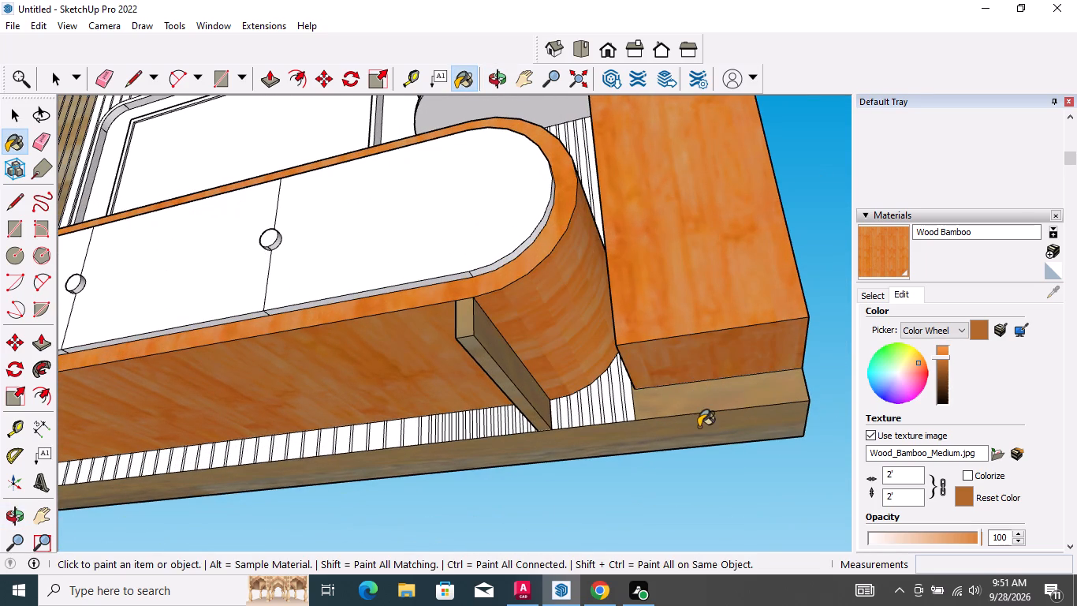
left_click(699, 427)
Paint the front, underside and both side faces of the cabinet leg nearer the column with Wood Bamboo.
scroll(506, 376, "up", 4)
left_click_drag(505, 353, 497, 356)
left_click_drag(479, 352, 479, 351)
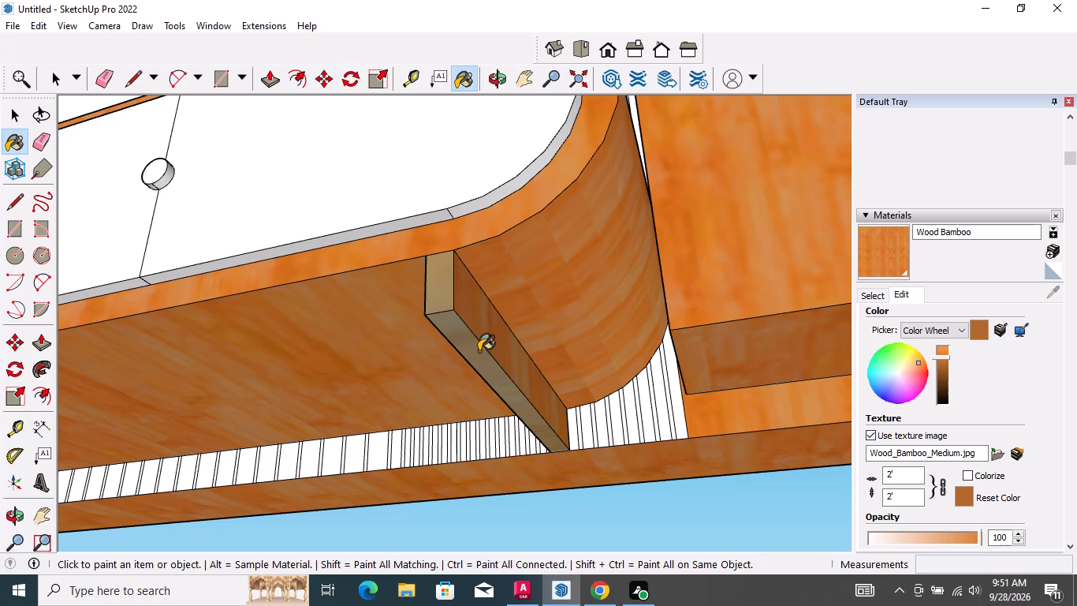
left_click_drag(479, 351, 464, 334)
left_click(438, 297)
middle_click_drag(450, 352, 732, 344)
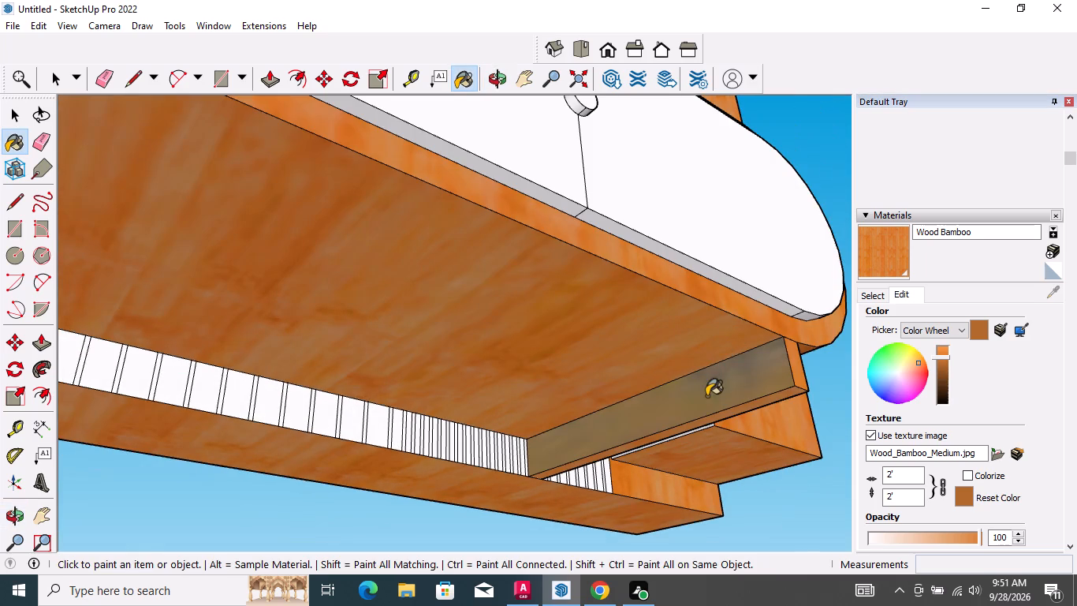
left_click_drag(706, 396, 699, 383)
Paint the wall's back face and its outer side edge away from the column with Wood Bamboo.
scroll(655, 351, "down", 19)
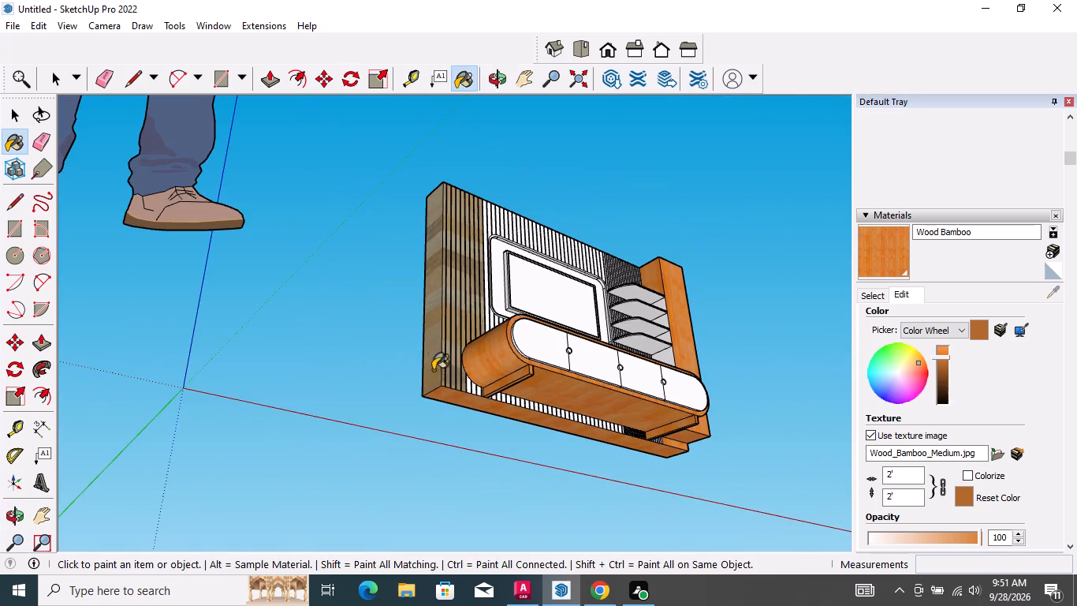
middle_click_drag(427, 351, 829, 455)
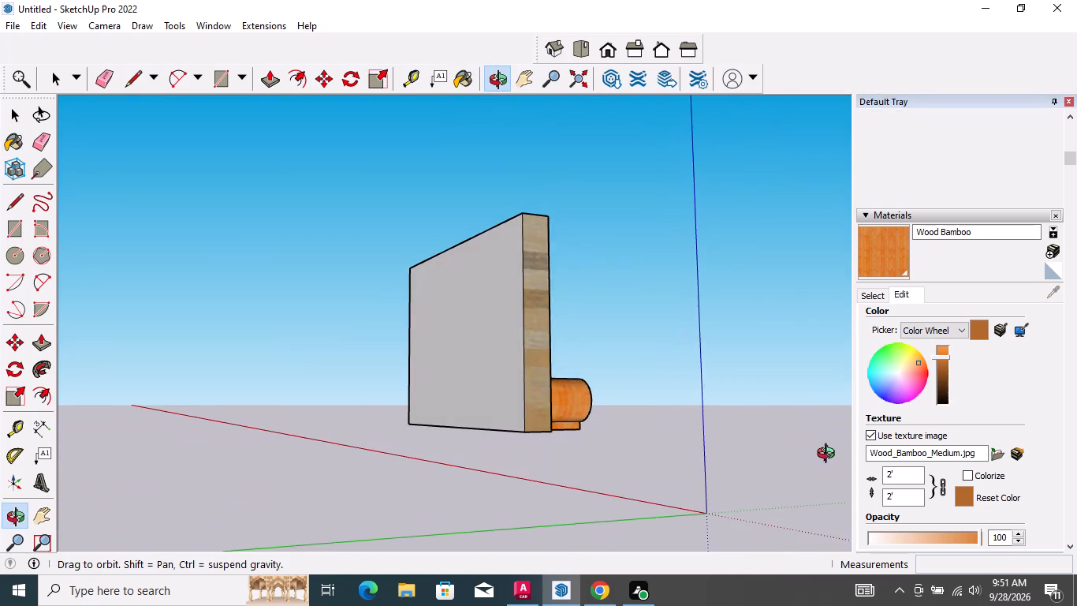
middle_click_drag(829, 455, 830, 455)
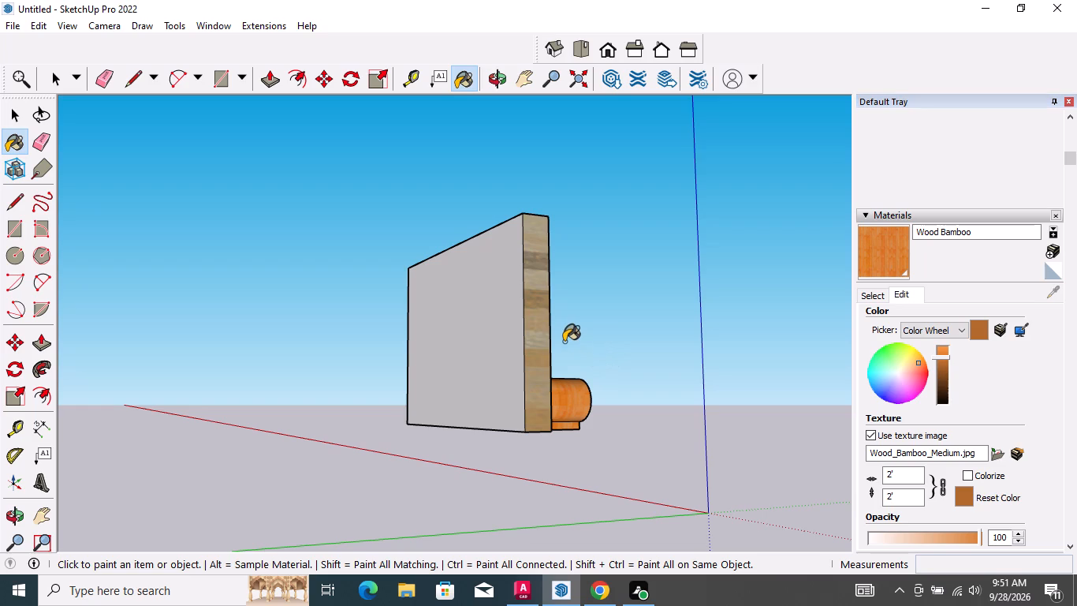
scroll(566, 340, "up", 3)
left_click(462, 328)
left_click(525, 310)
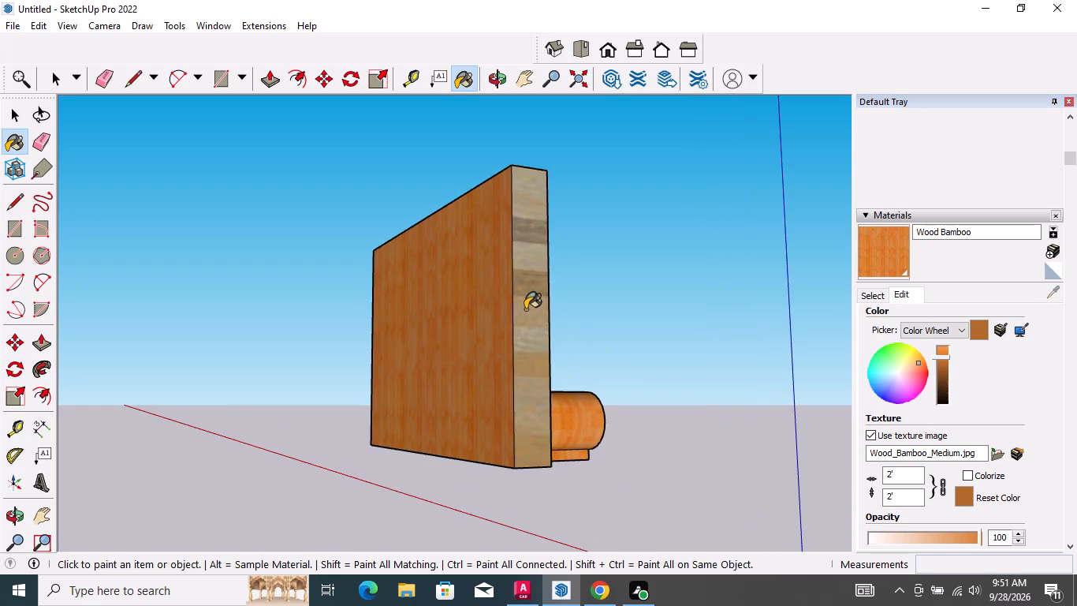
Darken the Wood Bamboo material by lowering its colour brightness slightly.
middle_click_drag(538, 353, 24, 428)
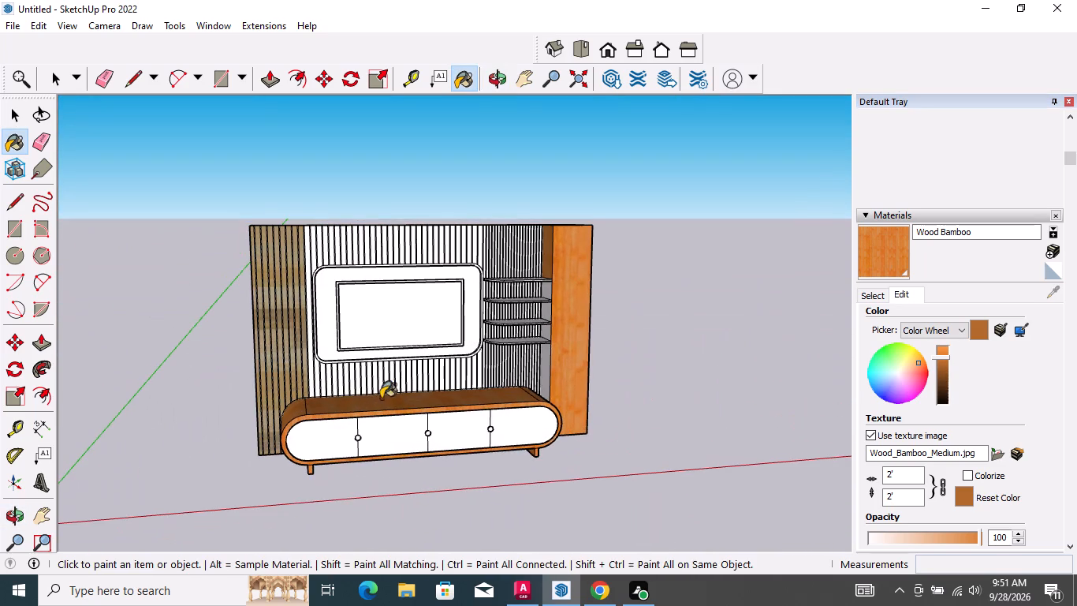
scroll(561, 346, "up", 4)
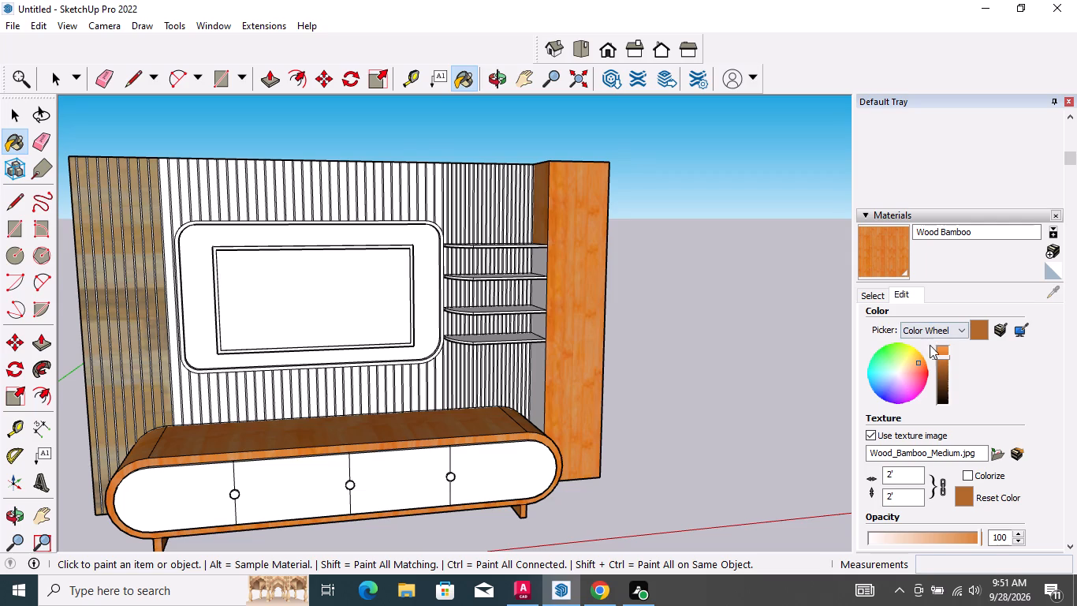
left_click(941, 358)
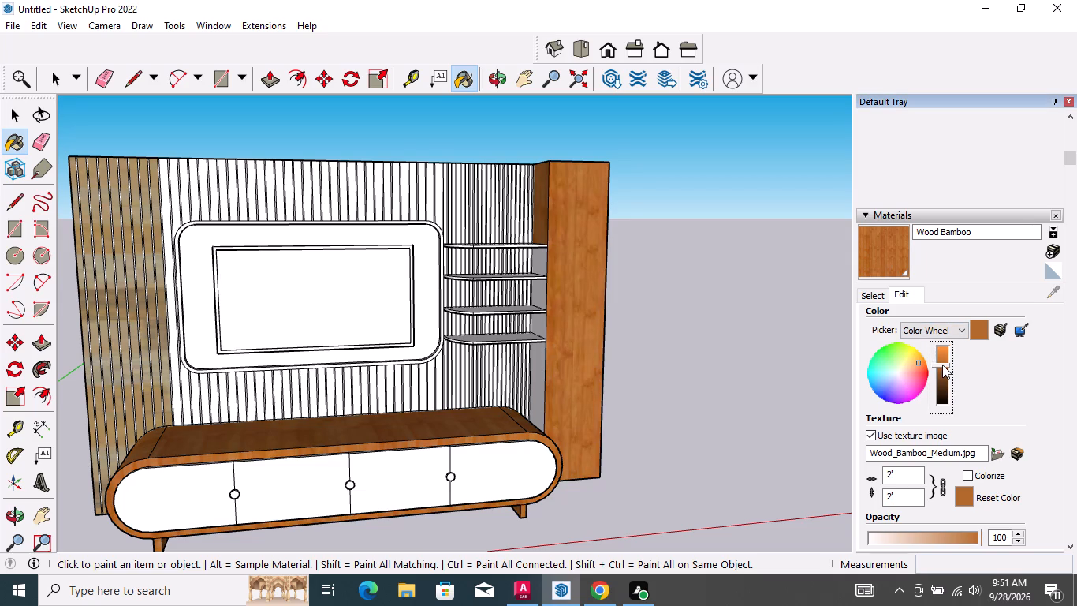
Paint the nine light-wood slats at the wall's end away from the column and the next two white slats with Wood Bamboo.
scroll(730, 286, "down", 4)
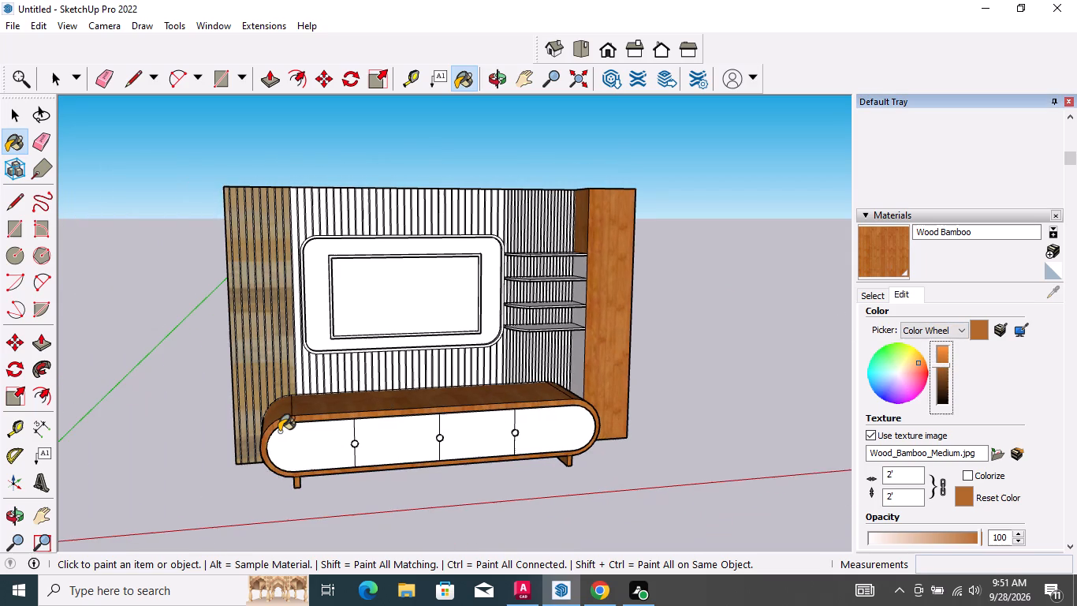
scroll(255, 418, "up", 18)
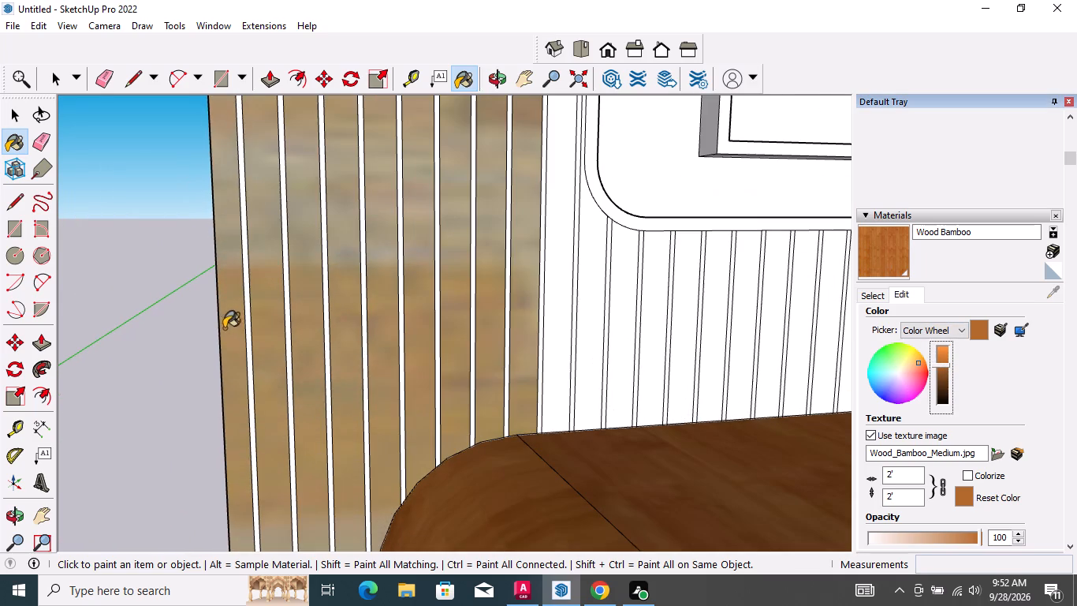
left_click(227, 321)
left_click(261, 307)
left_click(300, 294)
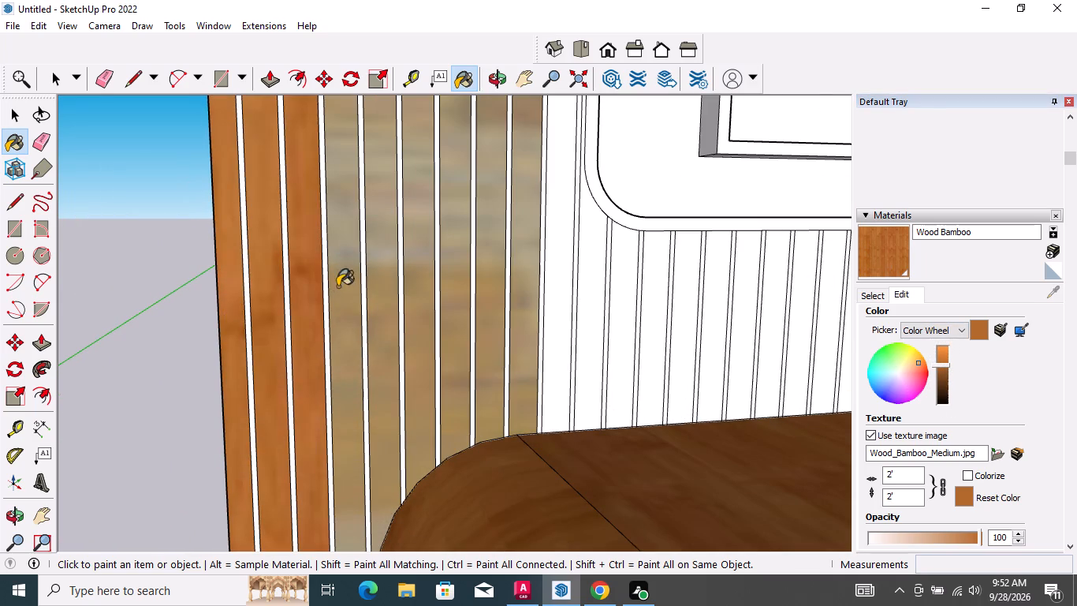
left_click(343, 283)
left_click(381, 277)
left_click(415, 263)
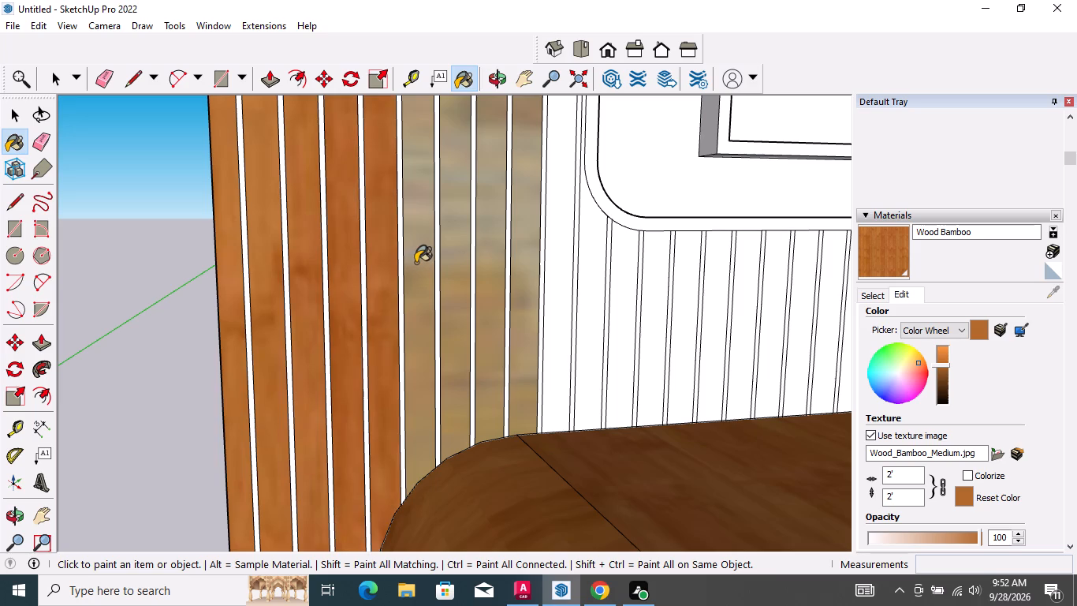
left_click(443, 260)
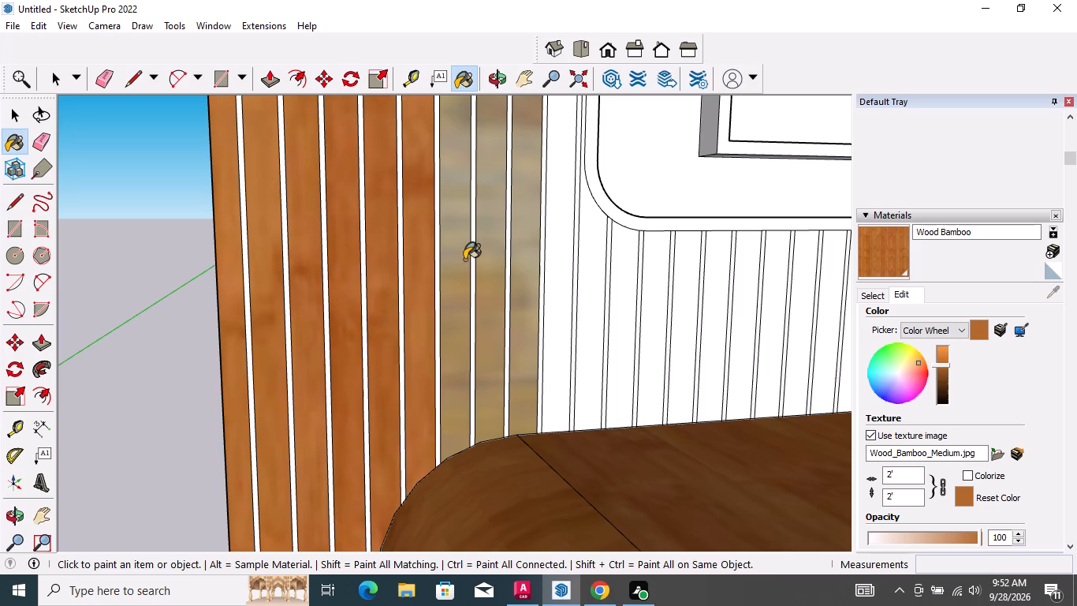
left_click(491, 248)
left_click(524, 238)
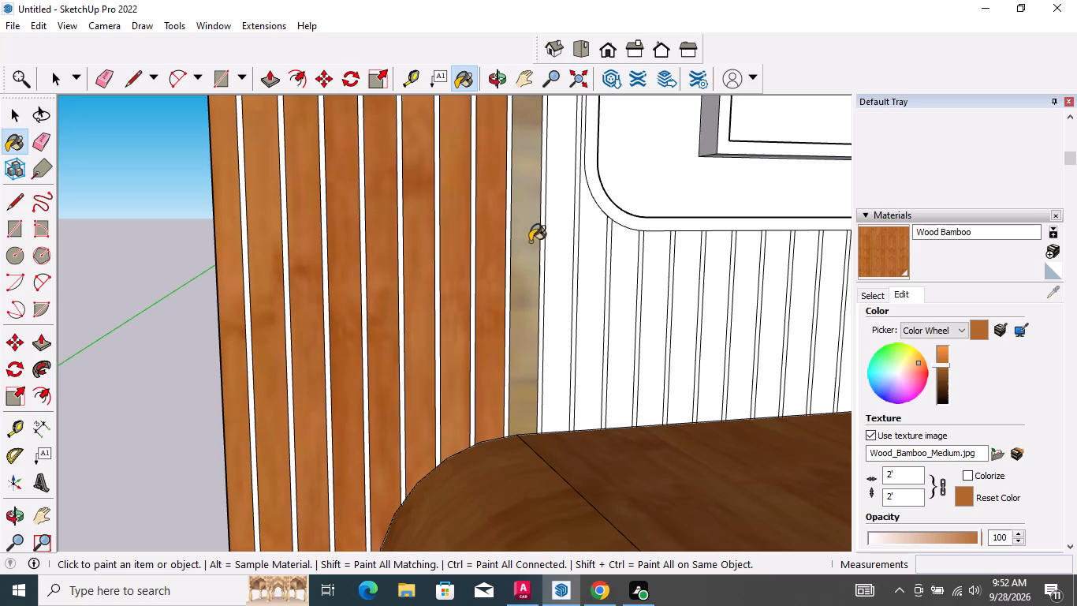
left_click(557, 247)
left_click(587, 280)
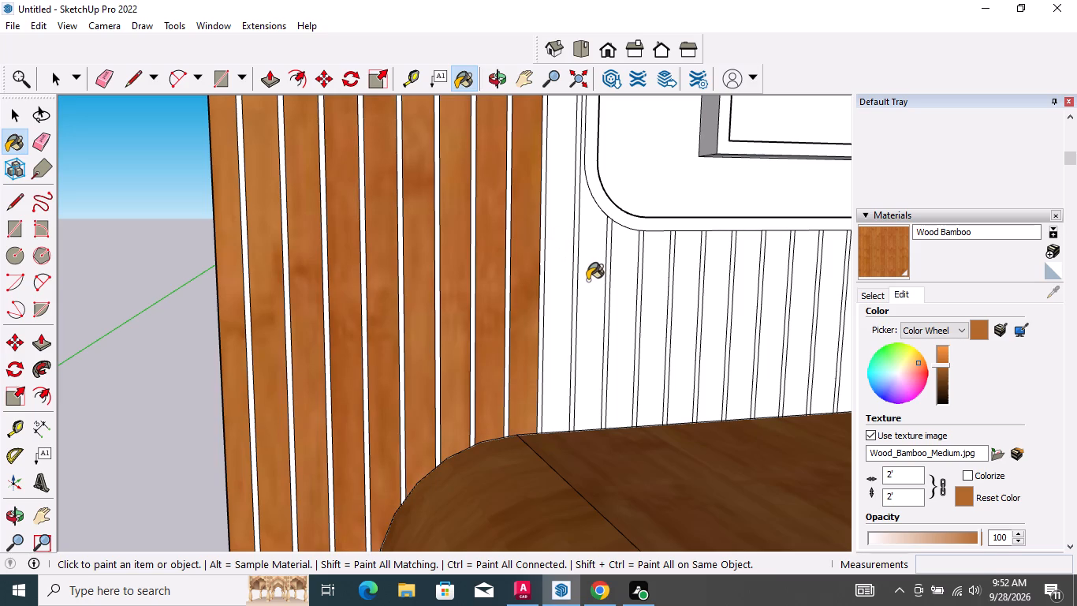
Paint the next five white slats below the television frame's near corner, above the cabinet, with Wood Bamboo.
scroll(42, 251, "down", 5)
scroll(133, 264, "down", 3)
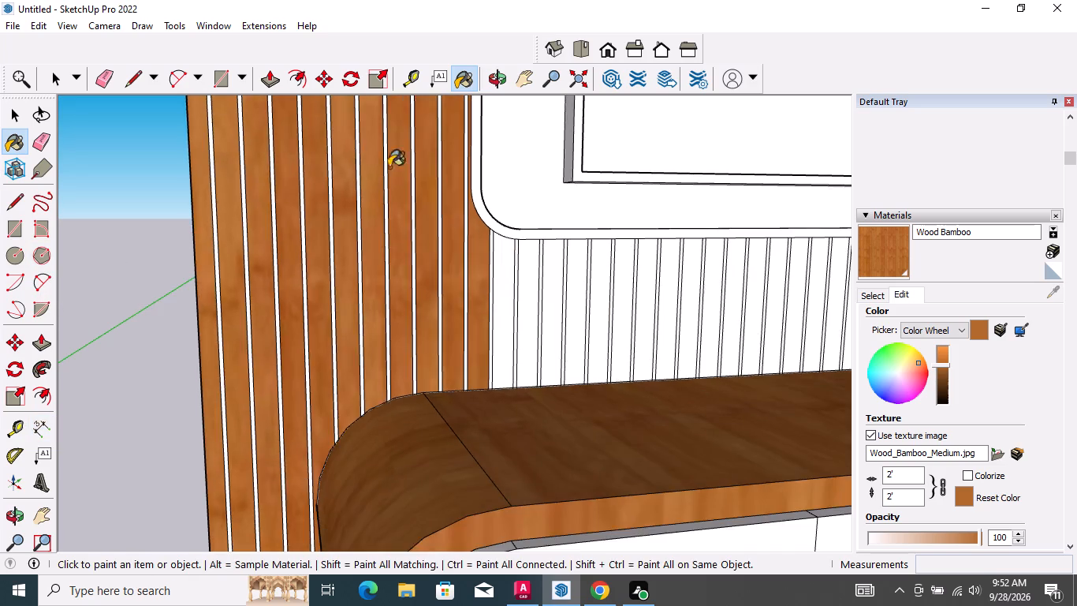
scroll(235, 303, "down", 4)
scroll(443, 324, "up", 10)
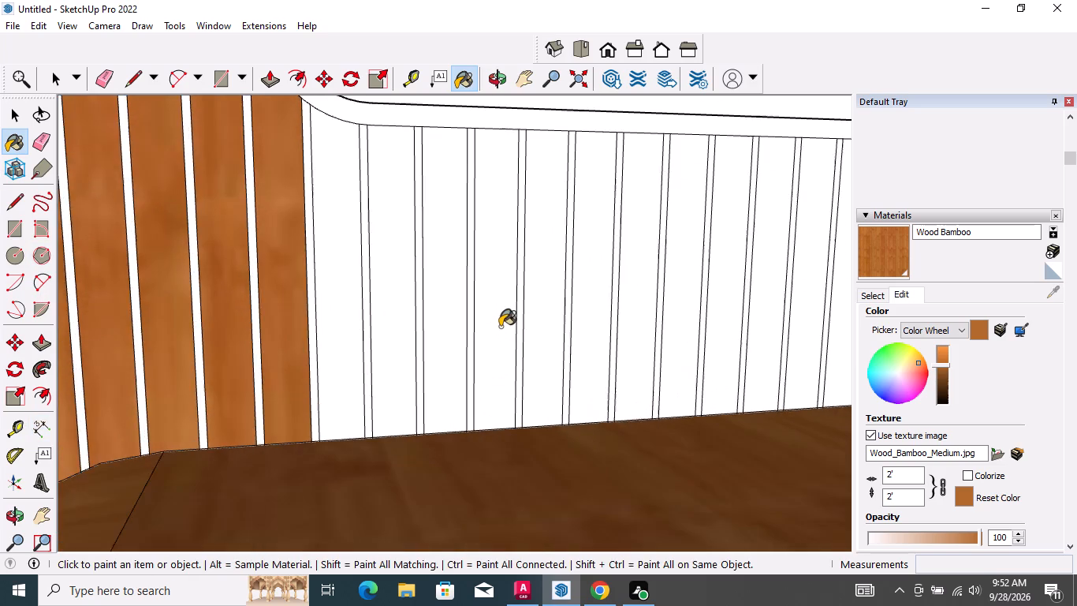
scroll(500, 327, "up", 3)
left_click(292, 285)
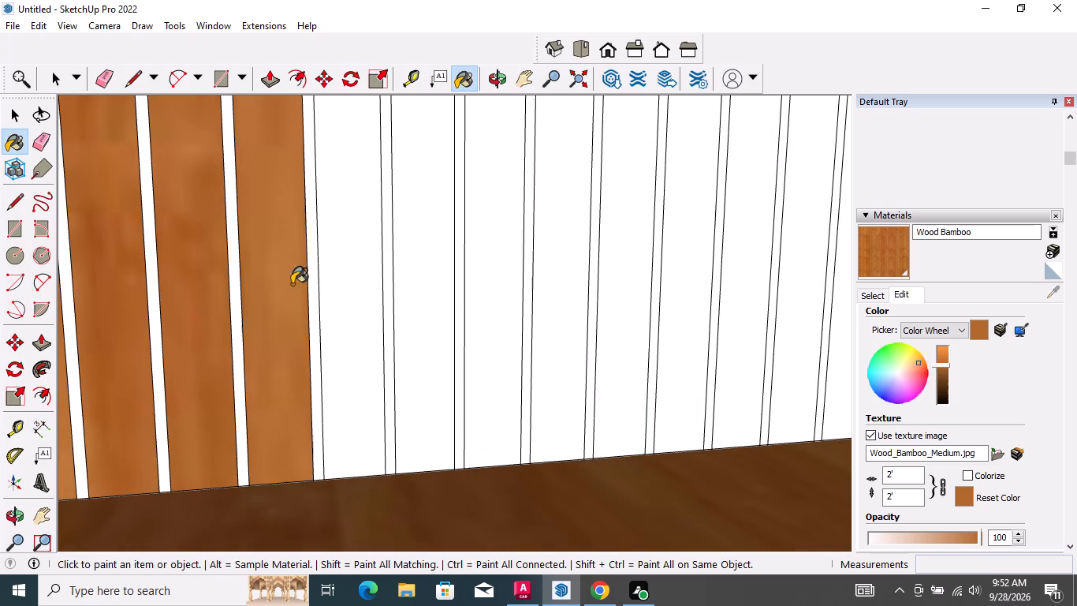
left_click(355, 252)
left_click(434, 256)
left_click(483, 242)
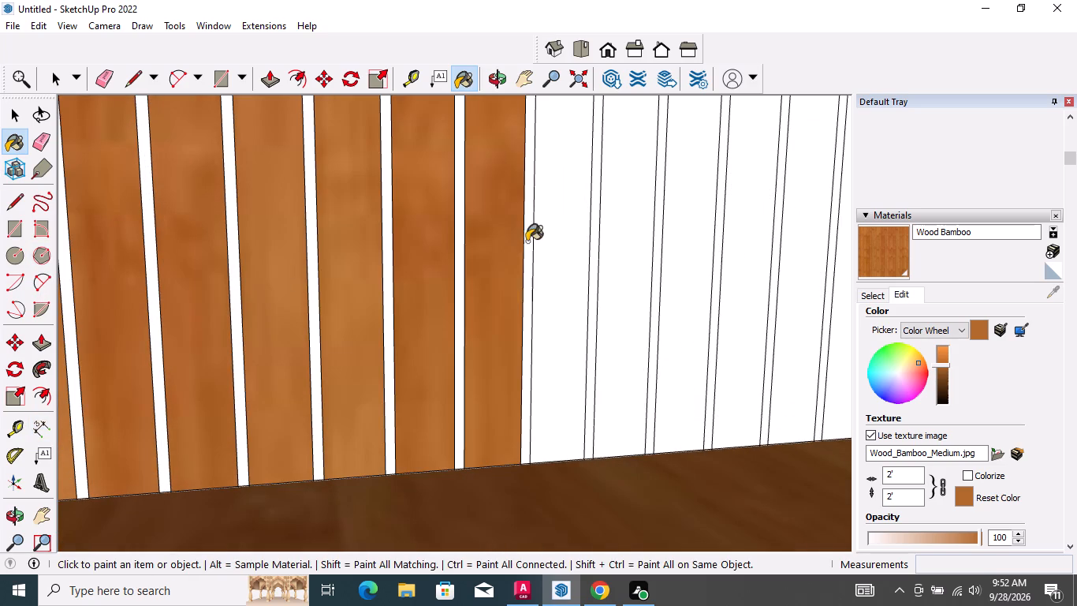
left_click(561, 230)
left_click(620, 232)
Continue painting the following white slats below the television frame, toward its middle, with Wood Bamboo.
scroll(244, 310, "down", 4)
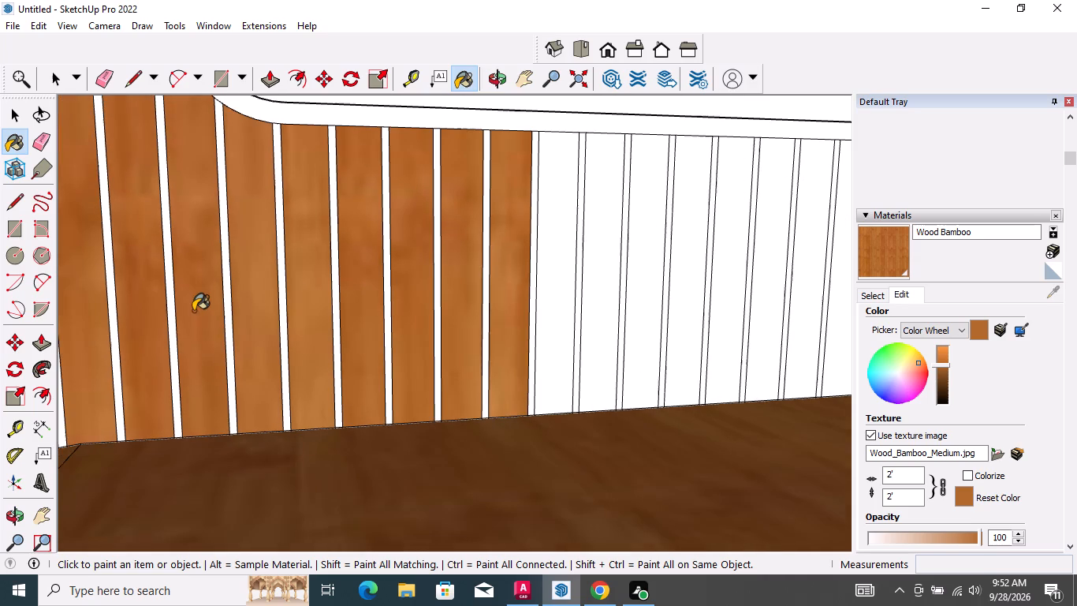
scroll(728, 279, "up", 3)
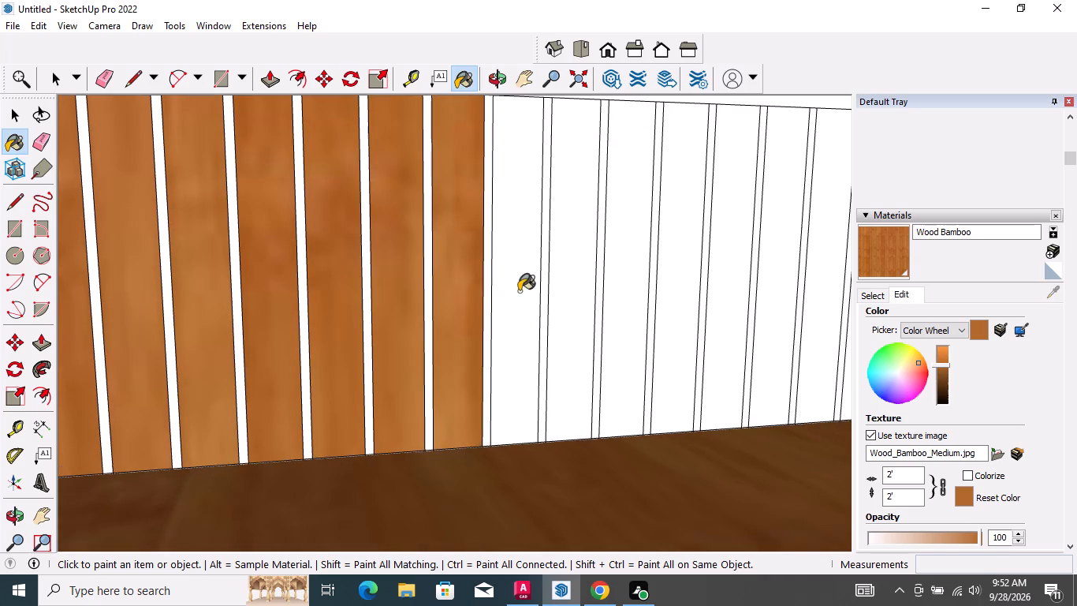
left_click_drag(485, 279, 497, 279)
left_click(556, 266)
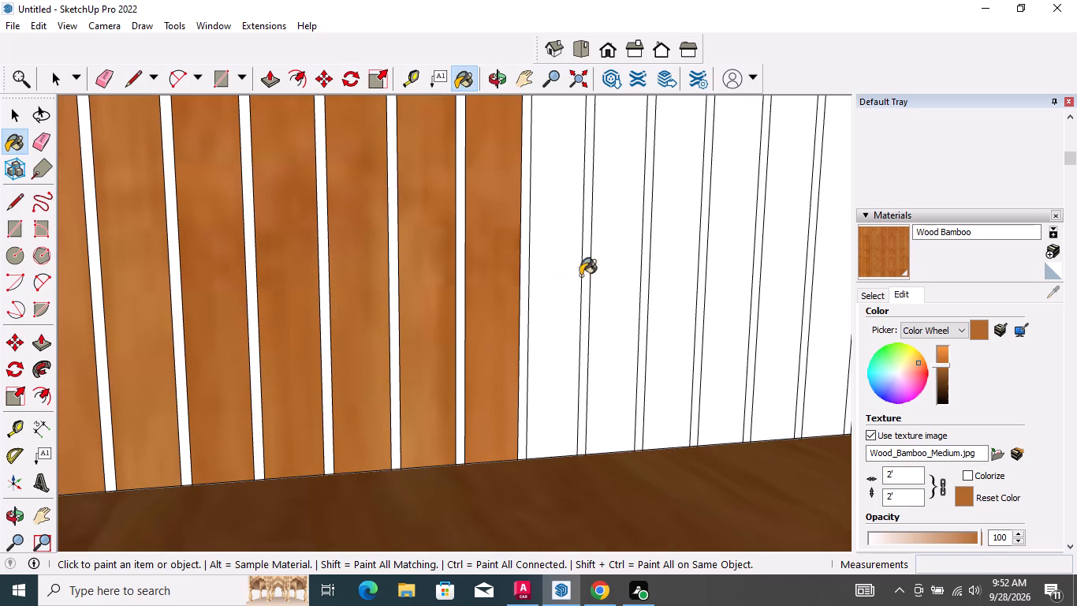
left_click_drag(622, 280, 633, 279)
left_click_drag(664, 269, 683, 268)
left_click(742, 257)
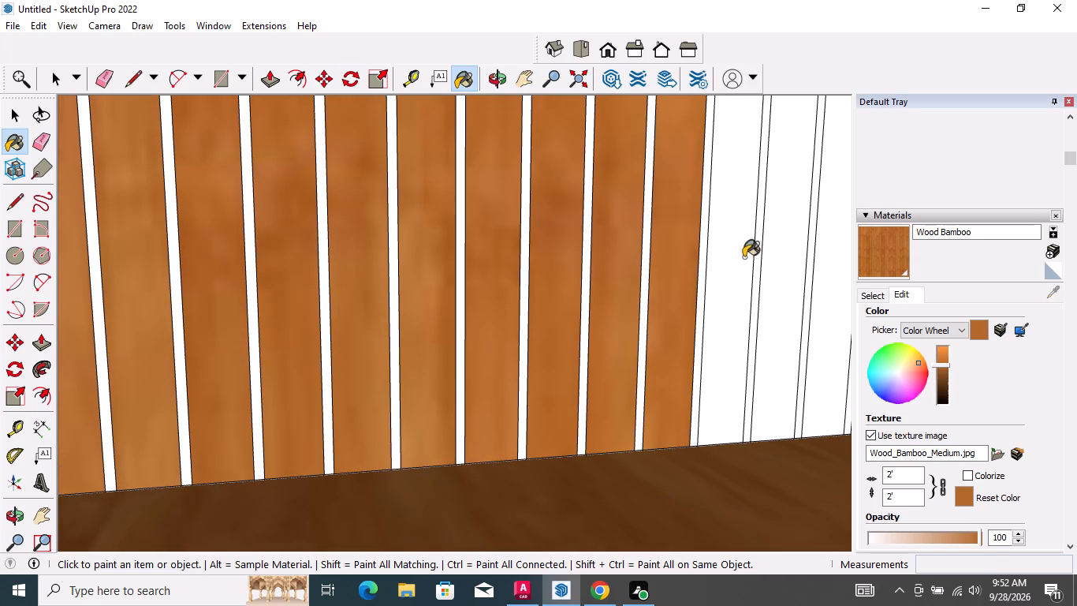
left_click_drag(782, 243, 750, 244)
Raise the Wood Bamboo material's colour brightness slightly.
scroll(229, 380, "down", 15)
scroll(304, 374, "down", 4)
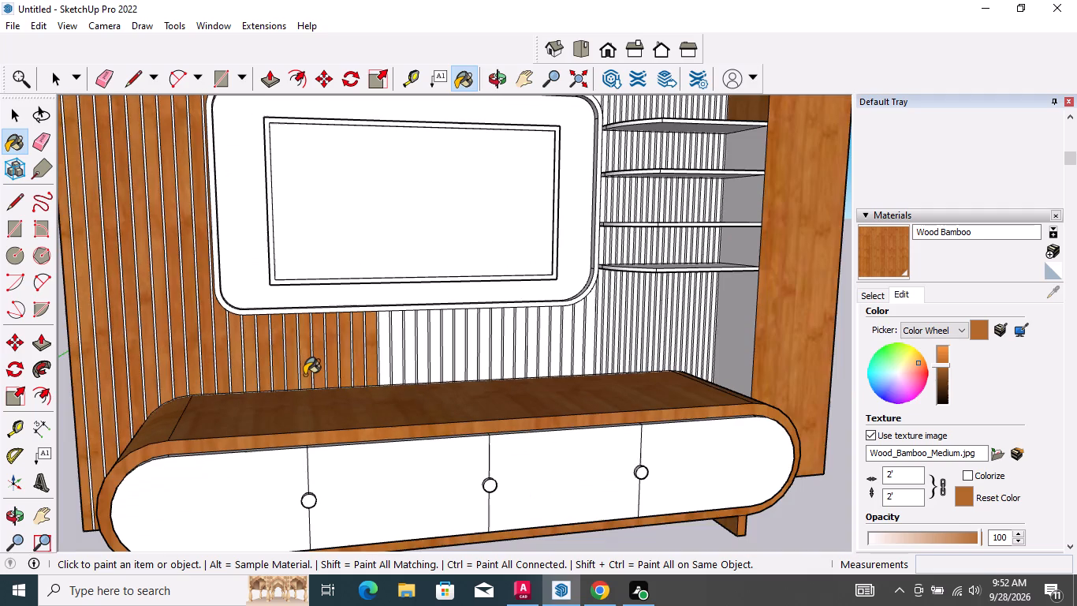
scroll(405, 381, "down", 4)
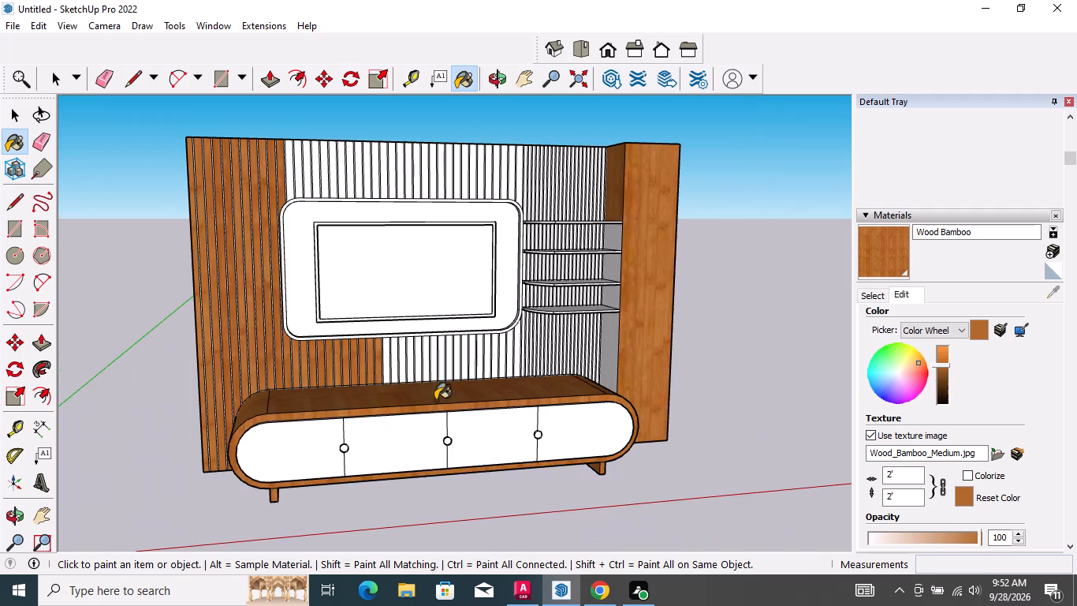
left_click(939, 364)
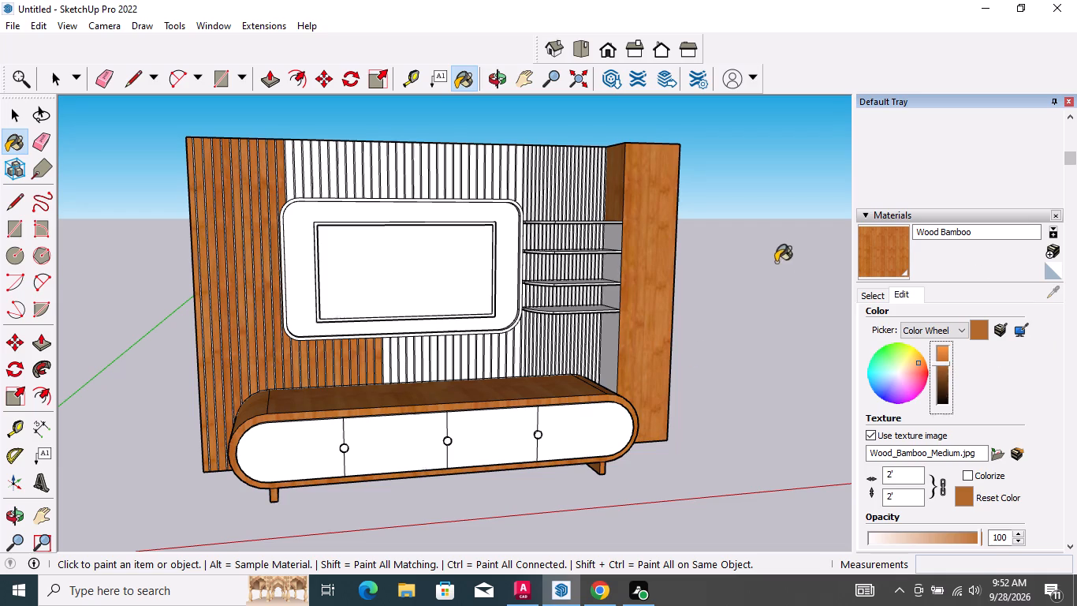
Pick Wood Bamboo from the Wood collection and paint the column's inner side below the lowest shelf and its front face.
left_click(873, 295)
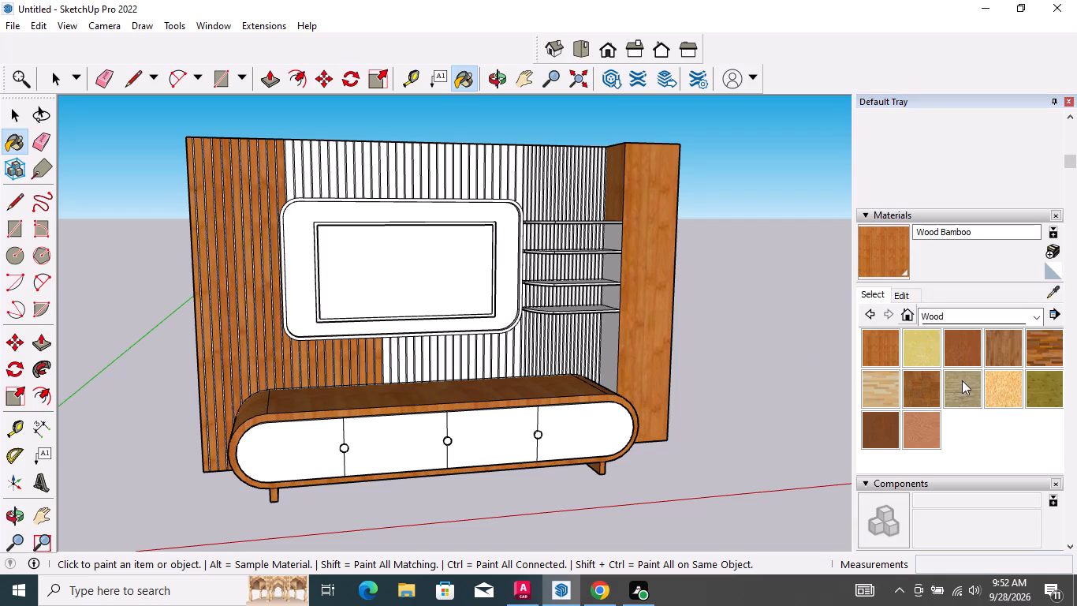
left_click(874, 342)
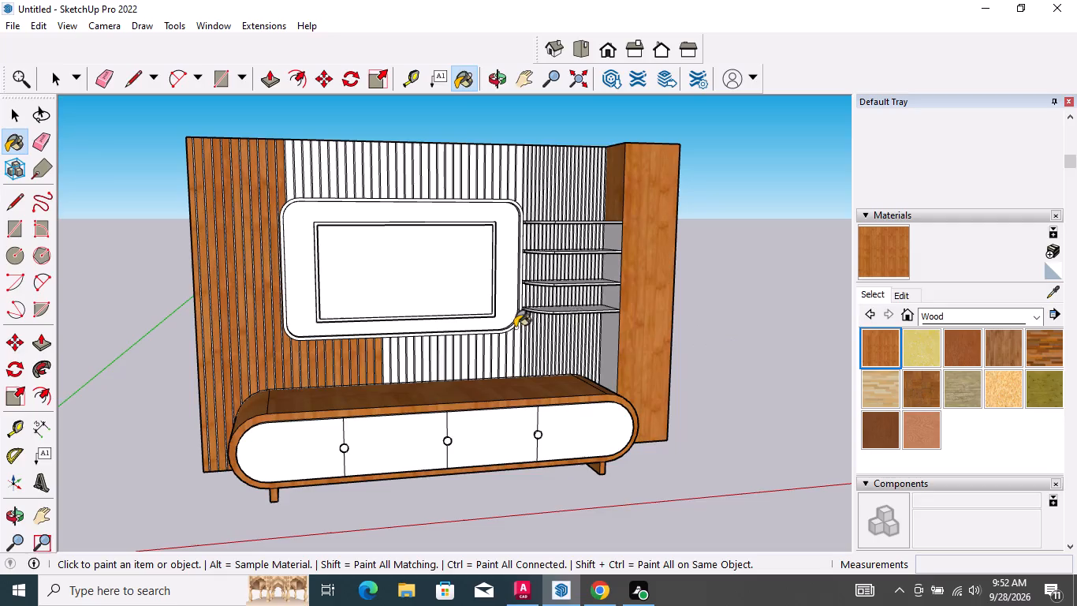
left_click(613, 334)
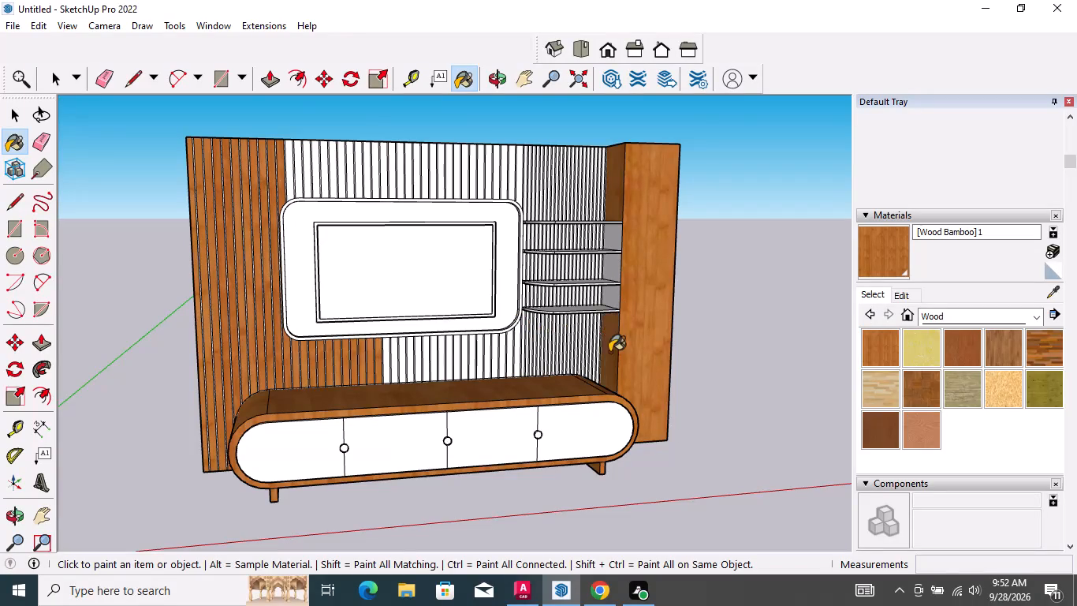
scroll(609, 352, "up", 7)
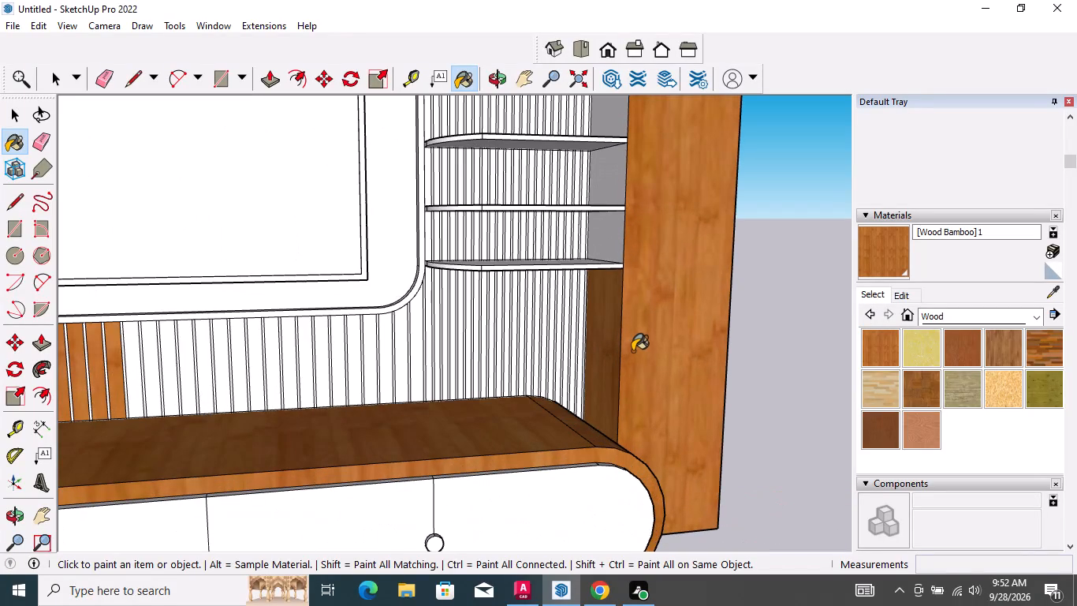
left_click(632, 351)
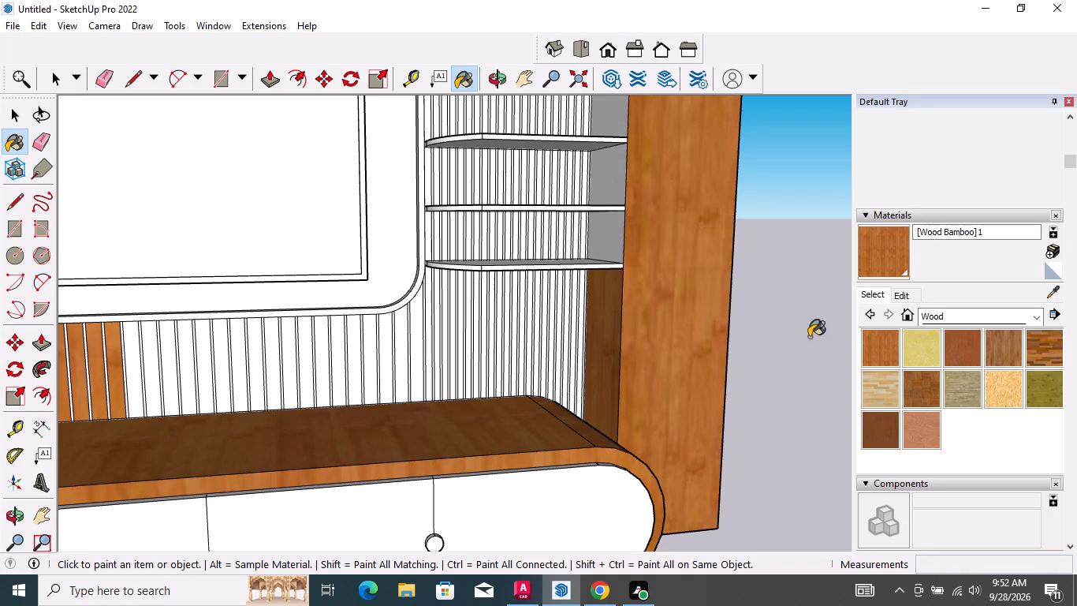
Brighten the colour of the [Wood Bamboo]1 material used on the column.
left_click(909, 294)
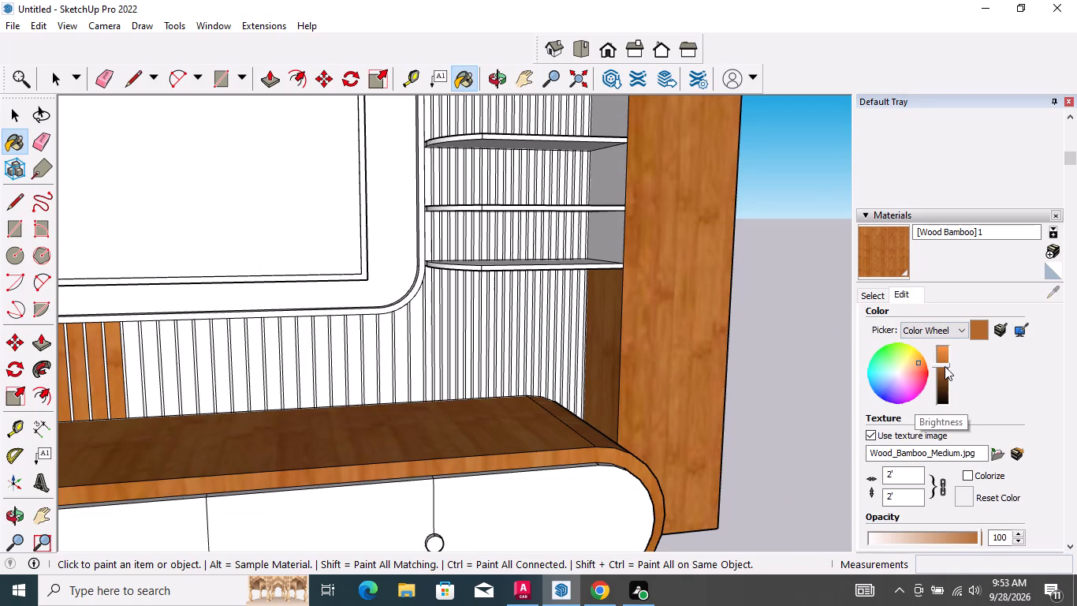
left_click_drag(945, 366, 945, 357)
scroll(578, 352, "down", 8)
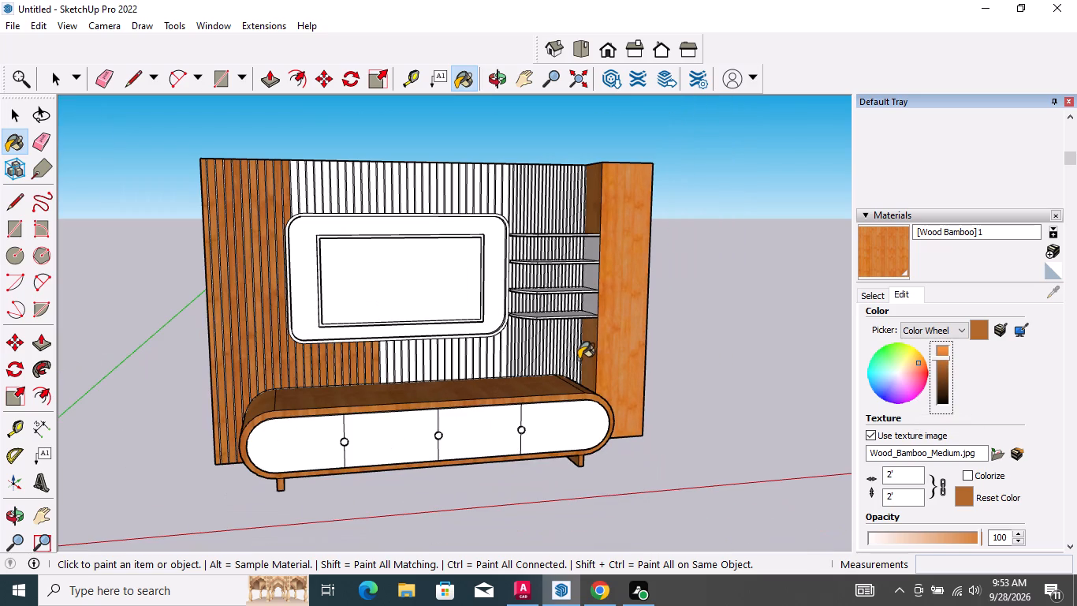
scroll(232, 382, "up", 12)
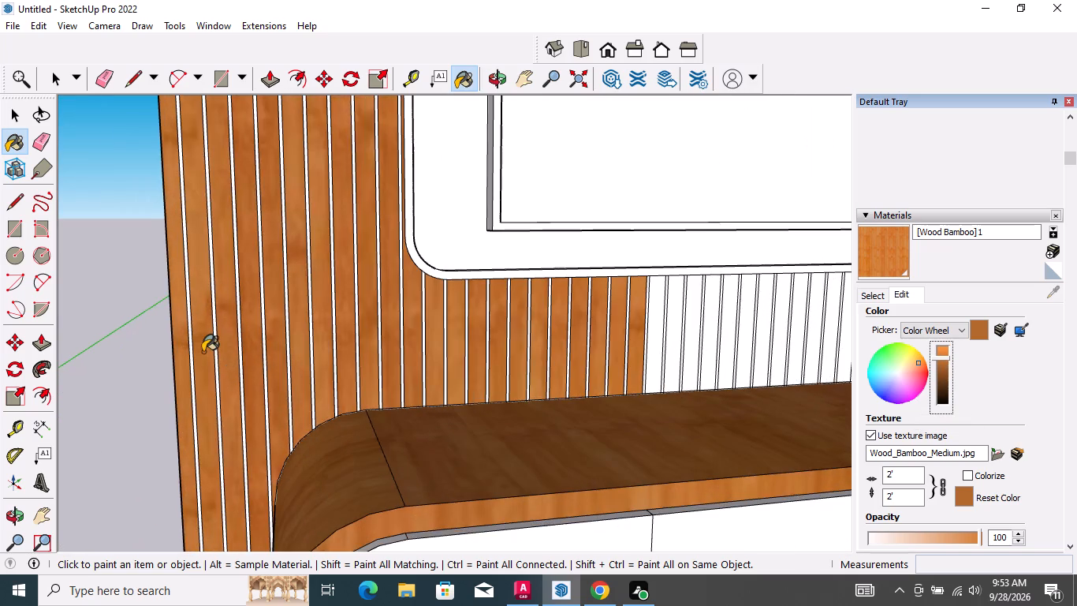
Repaint the eight outermost wall slats beside the television frame with the brightened [Wood Bamboo]1 material.
left_click(202, 352)
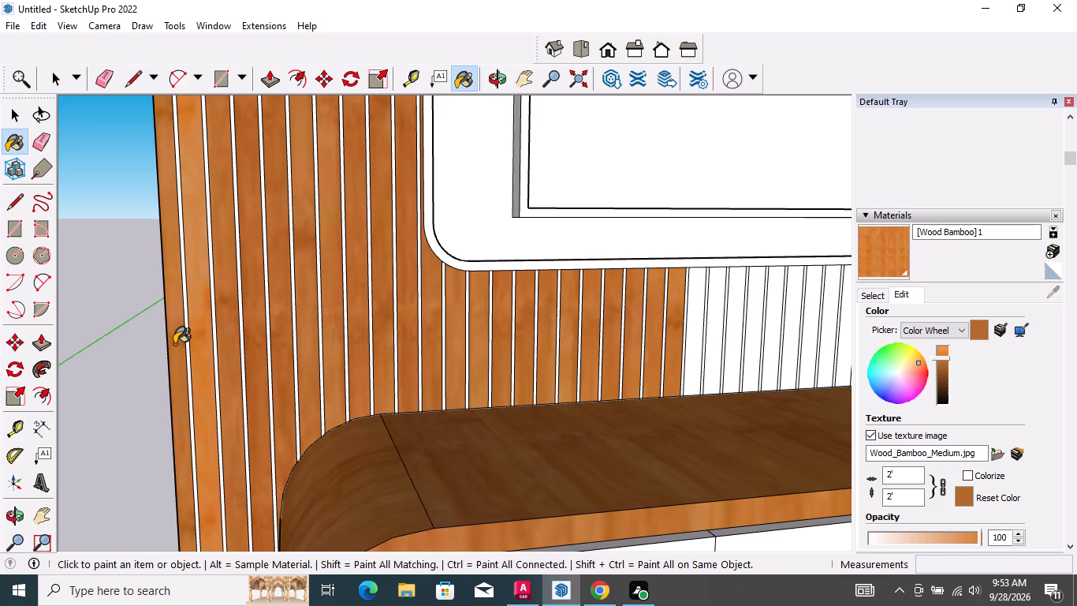
left_click(174, 344)
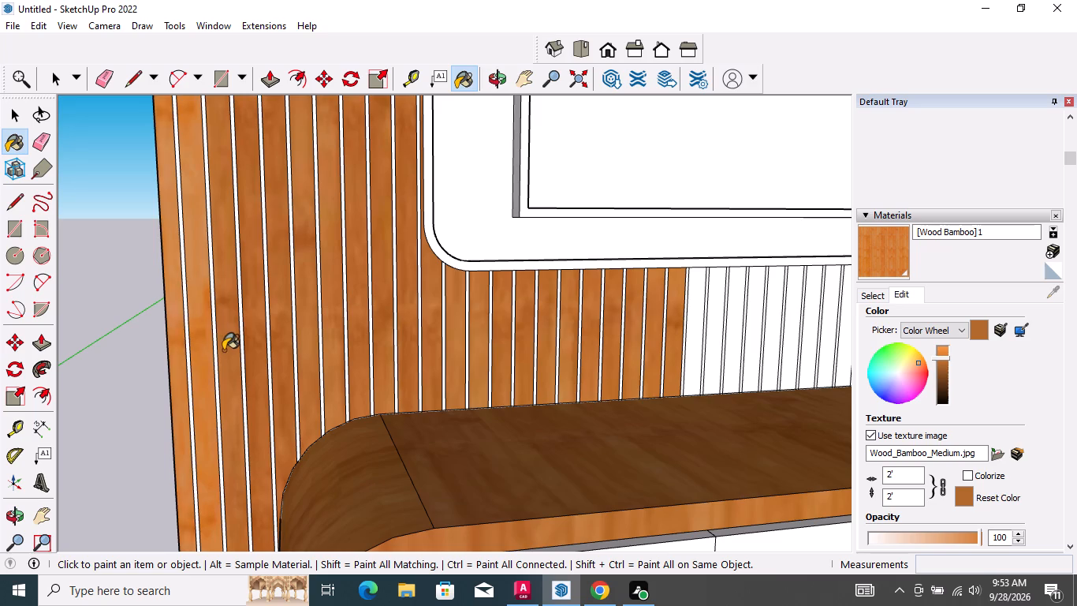
scroll(223, 350, "up", 4)
left_click(224, 349)
left_click(270, 327)
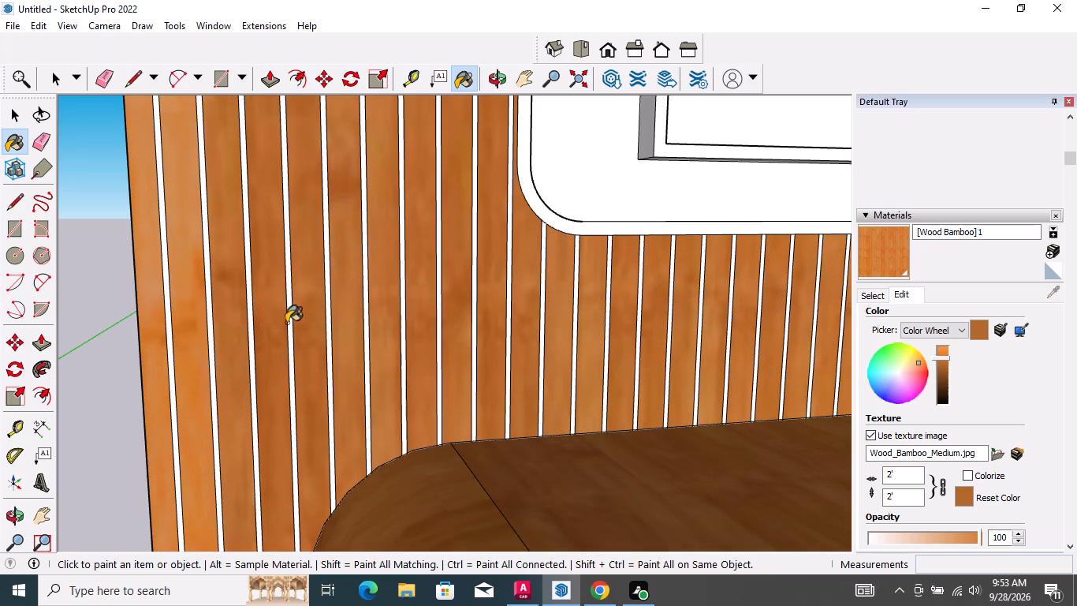
left_click(307, 314)
left_click(348, 307)
left_click(382, 303)
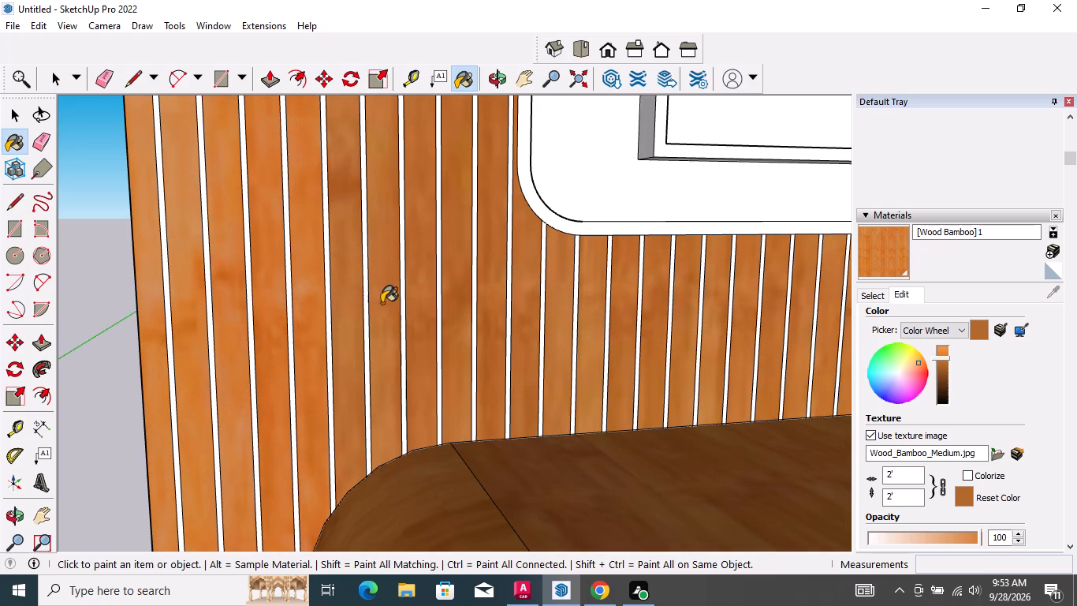
left_click(419, 297)
Repaint the next three slats, up to the television frame's rounded lower corner, with [Wood Bamboo]1.
scroll(0, 363, "down", 2)
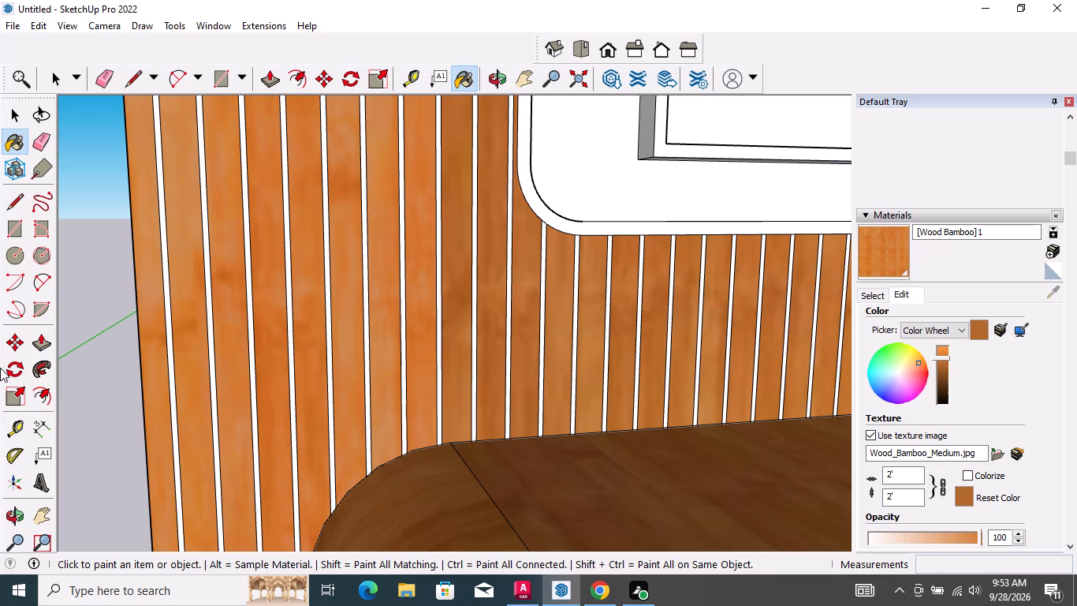
scroll(0, 368, "down", 1)
scroll(456, 318, "up", 1)
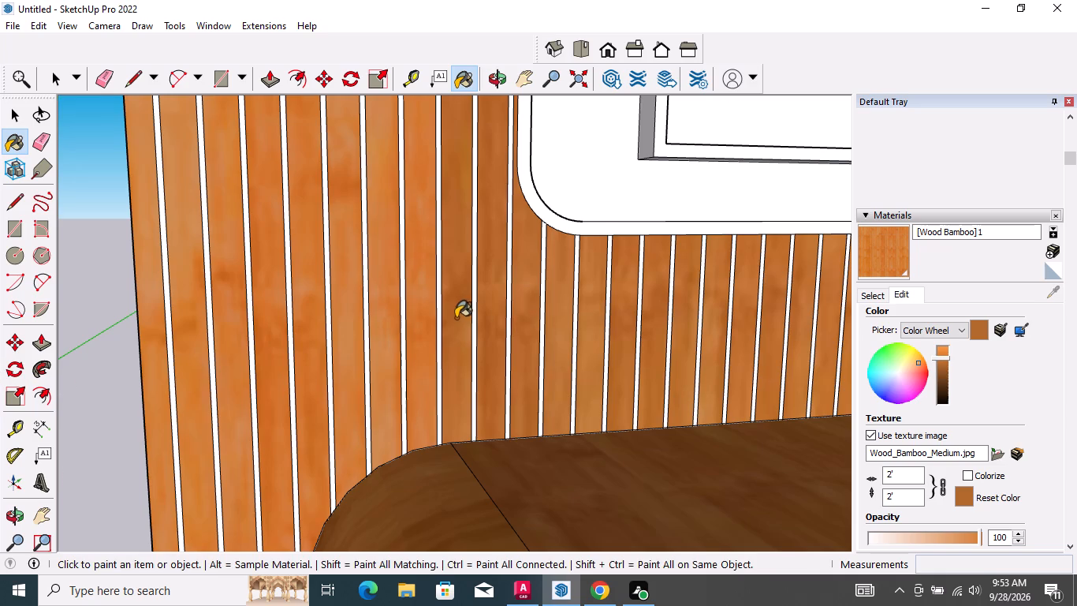
scroll(456, 318, "up", 1)
left_click(454, 317)
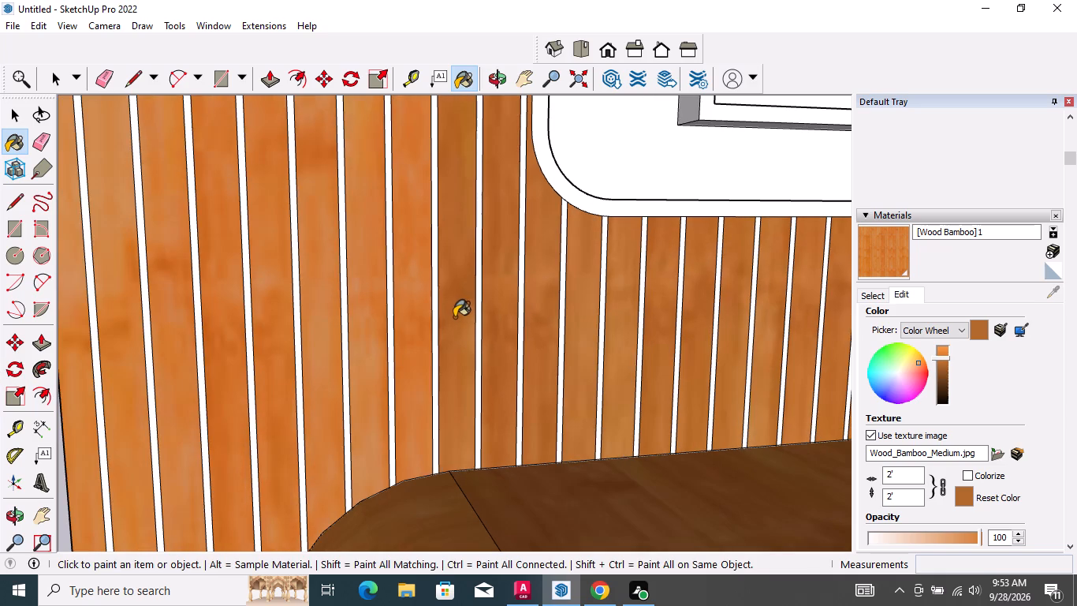
left_click(491, 326)
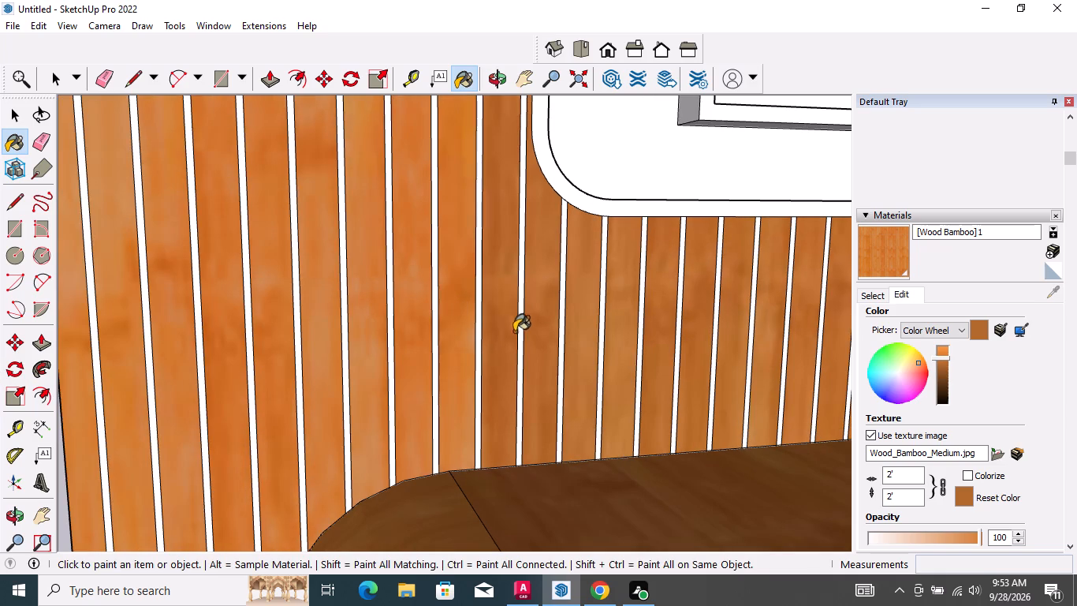
left_click(536, 327)
Repaint the next ten darker bamboo slats below the television frame with [Wood Bamboo]1, leaving the one beside the white slats.
scroll(202, 361, "down", 4)
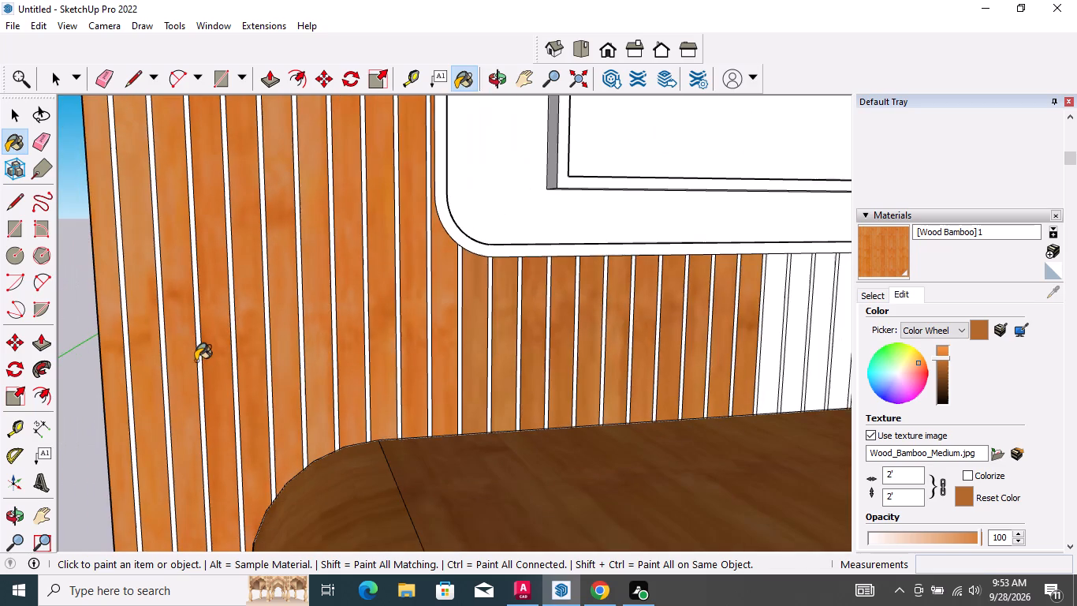
scroll(479, 335, "up", 3)
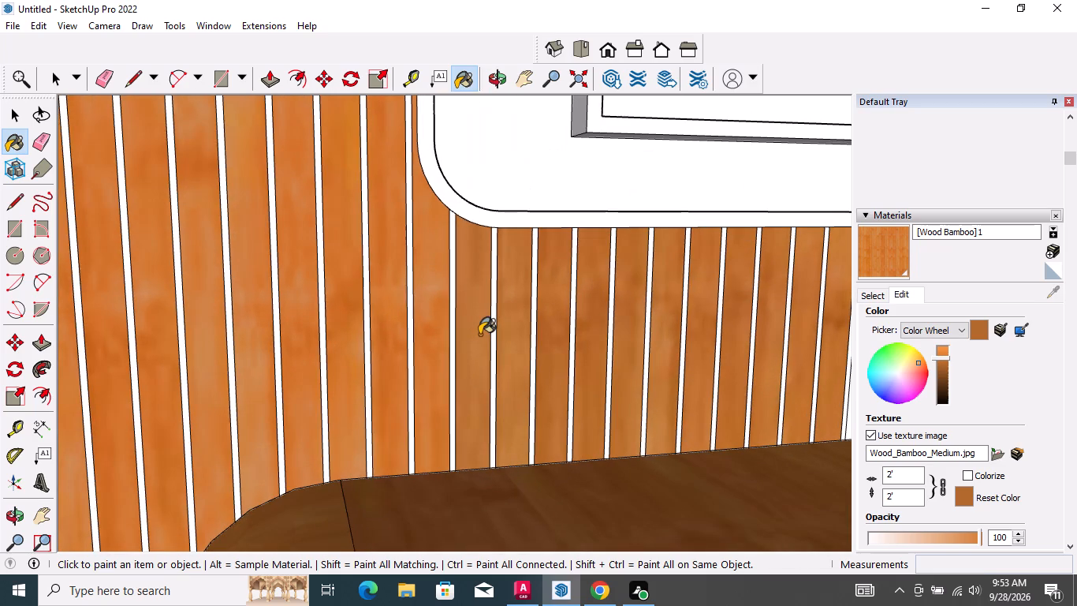
left_click(479, 335)
left_click(512, 327)
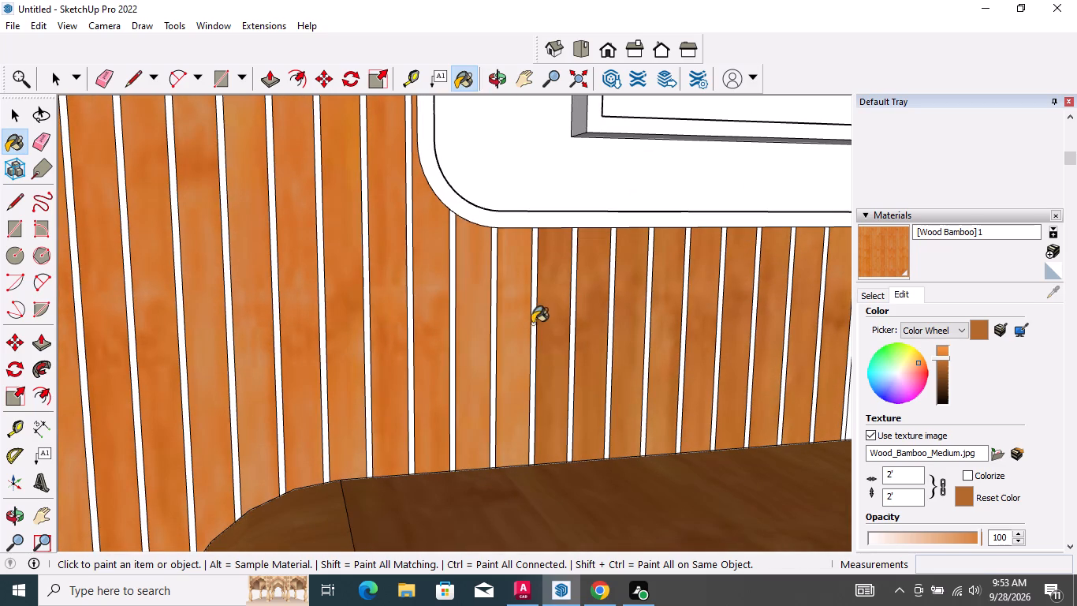
left_click(557, 318)
left_click_drag(594, 316, 579, 316)
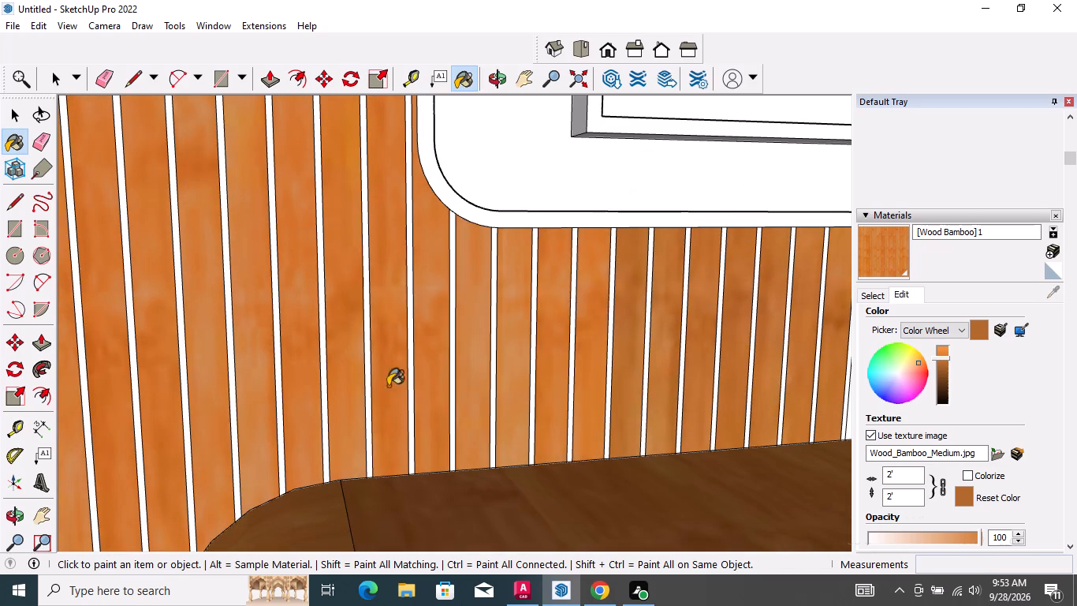
scroll(327, 392, "down", 4)
scroll(552, 352, "up", 4)
left_click(532, 350)
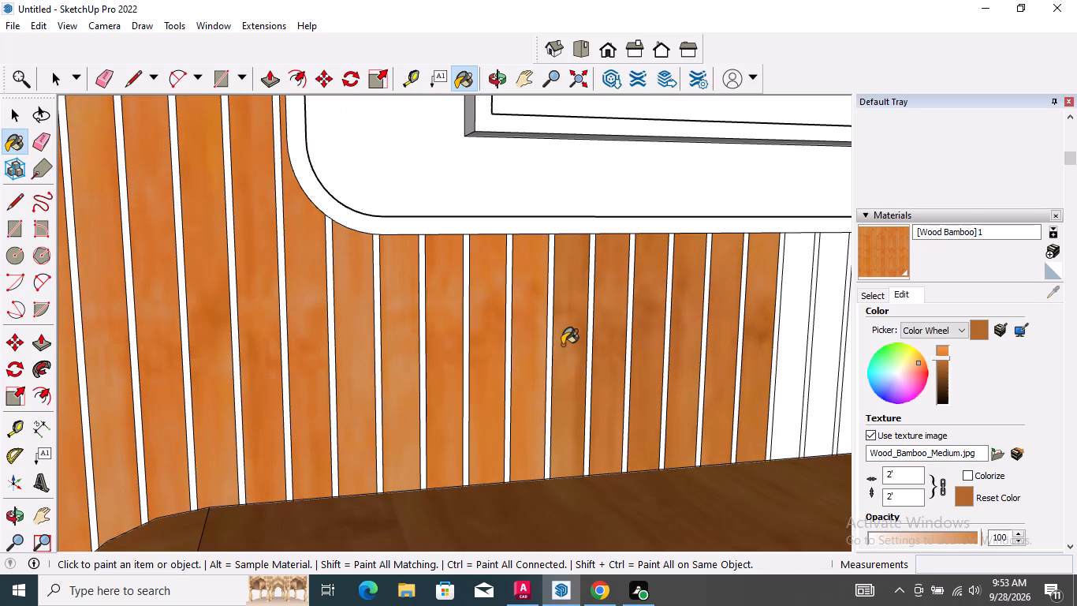
left_click(562, 345)
left_click(602, 345)
left_click_drag(643, 342, 652, 342)
left_click(677, 342)
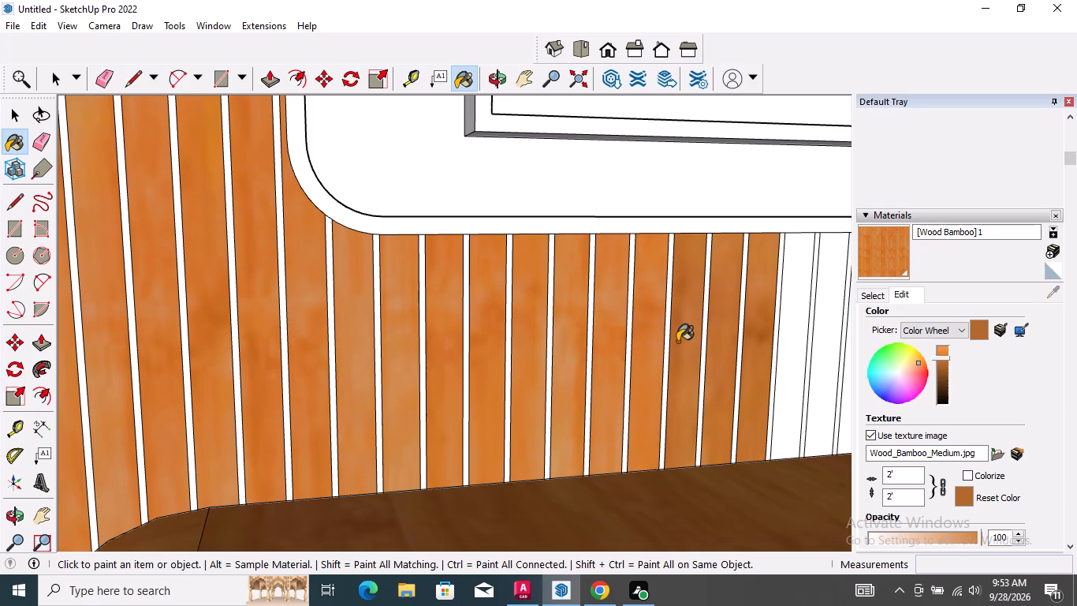
left_click(722, 339)
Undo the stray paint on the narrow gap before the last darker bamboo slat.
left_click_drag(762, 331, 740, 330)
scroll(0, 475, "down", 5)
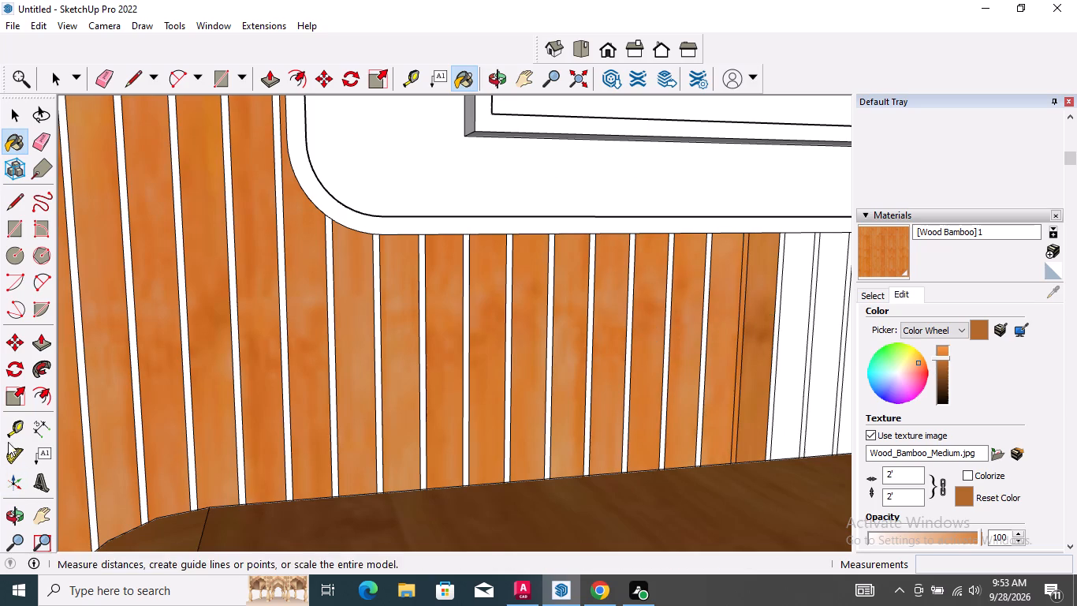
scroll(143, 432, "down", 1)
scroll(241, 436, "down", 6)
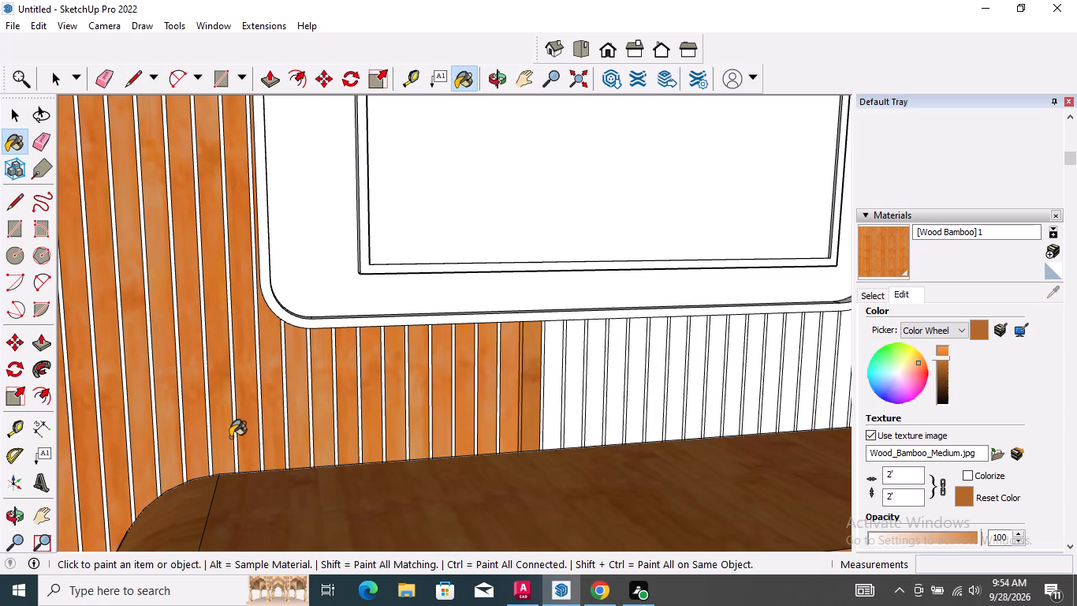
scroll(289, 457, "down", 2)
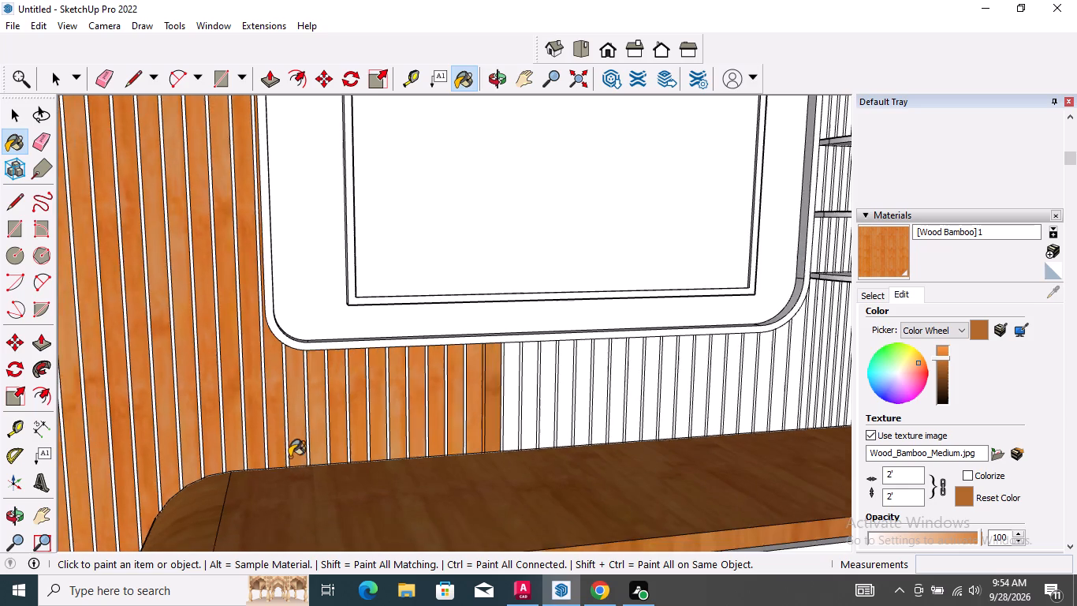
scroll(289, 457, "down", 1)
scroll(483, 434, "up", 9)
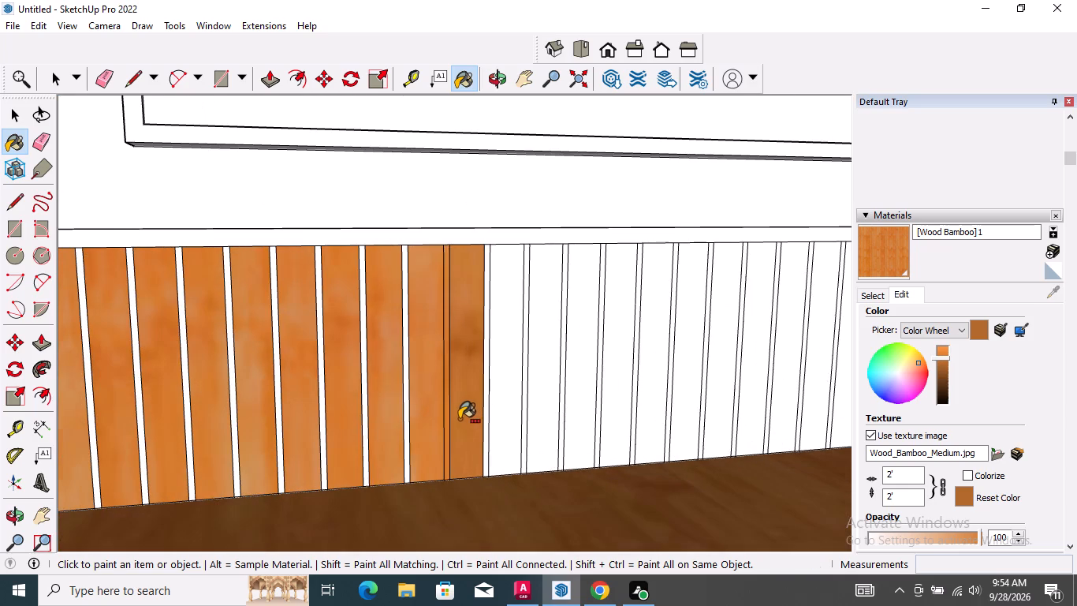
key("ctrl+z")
Paint the first four white slats below the television frame, next to the darker bamboo slat, with [Wood Bamboo]1.
left_click(511, 382)
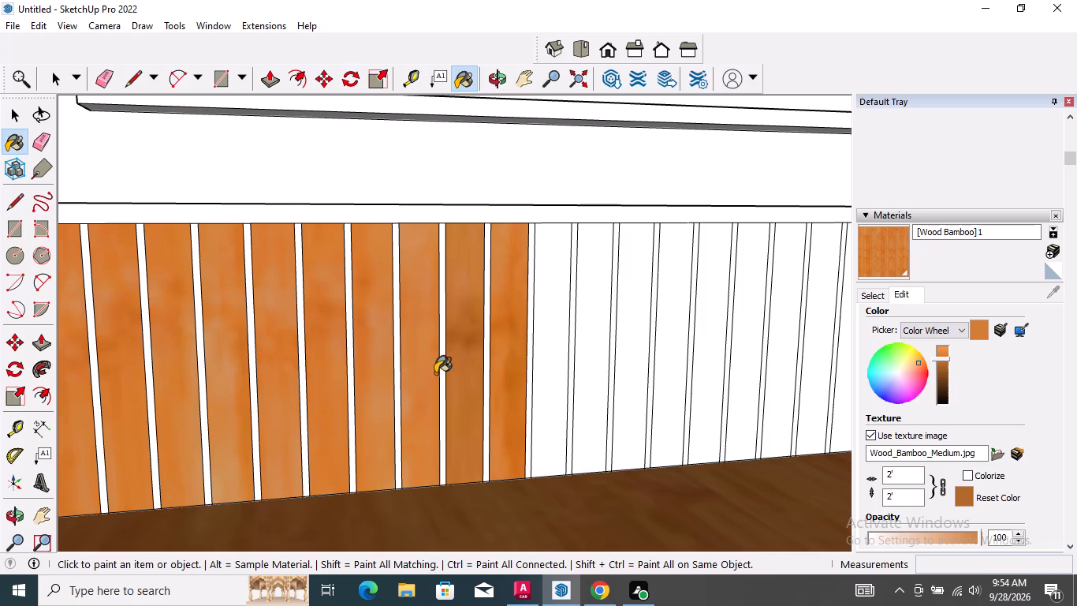
scroll(432, 373, "down", 1)
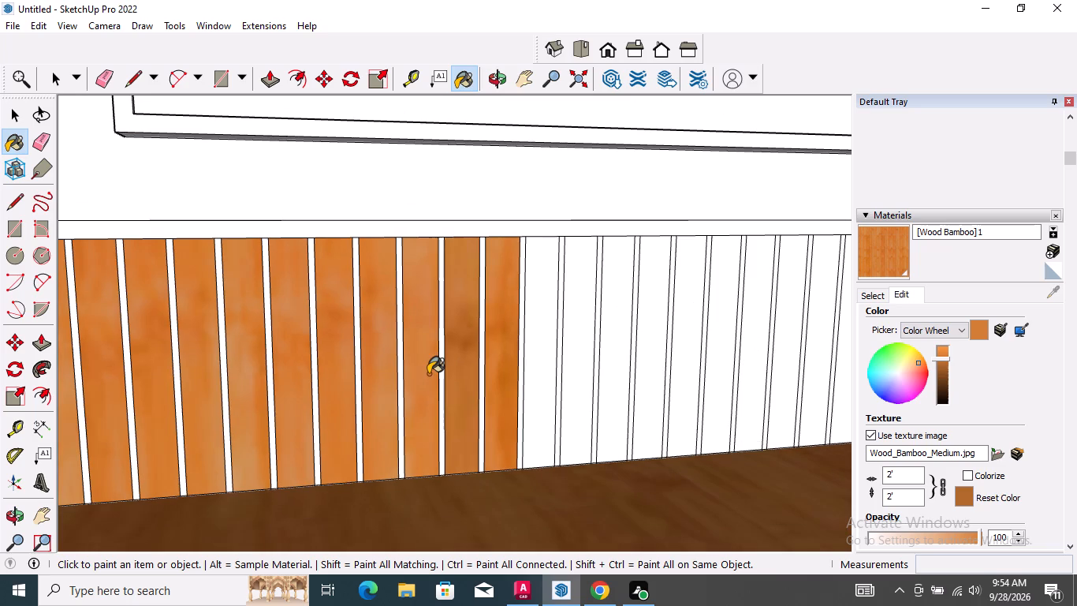
scroll(582, 365, "up", 3)
left_click(533, 353)
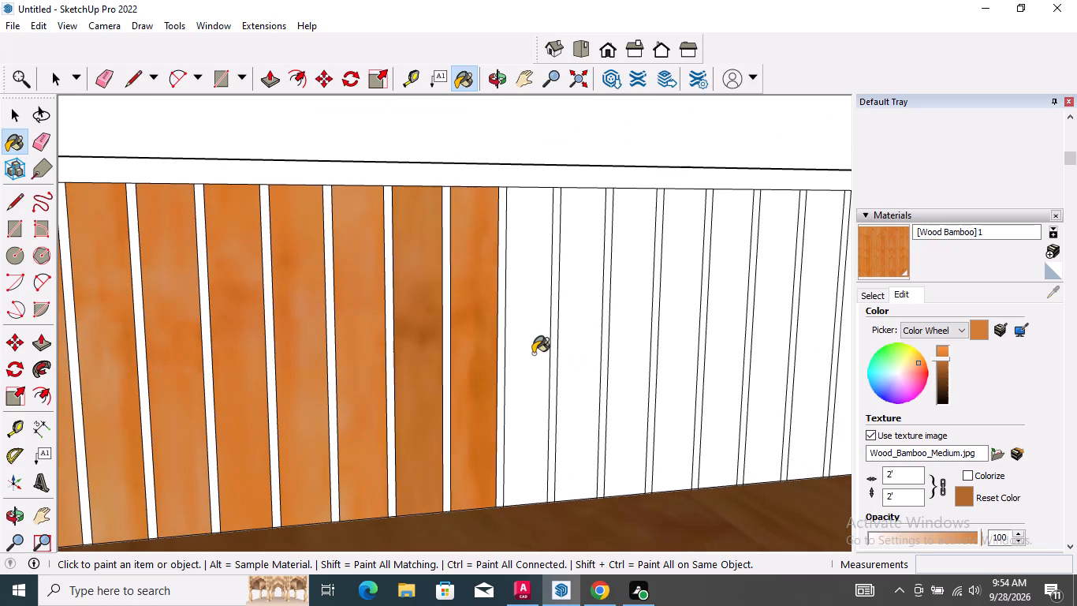
left_click(584, 349)
left_click(629, 346)
Paint the next five white slats below the television frame with [Wood Bamboo]1.
scroll(400, 387, "down", 6)
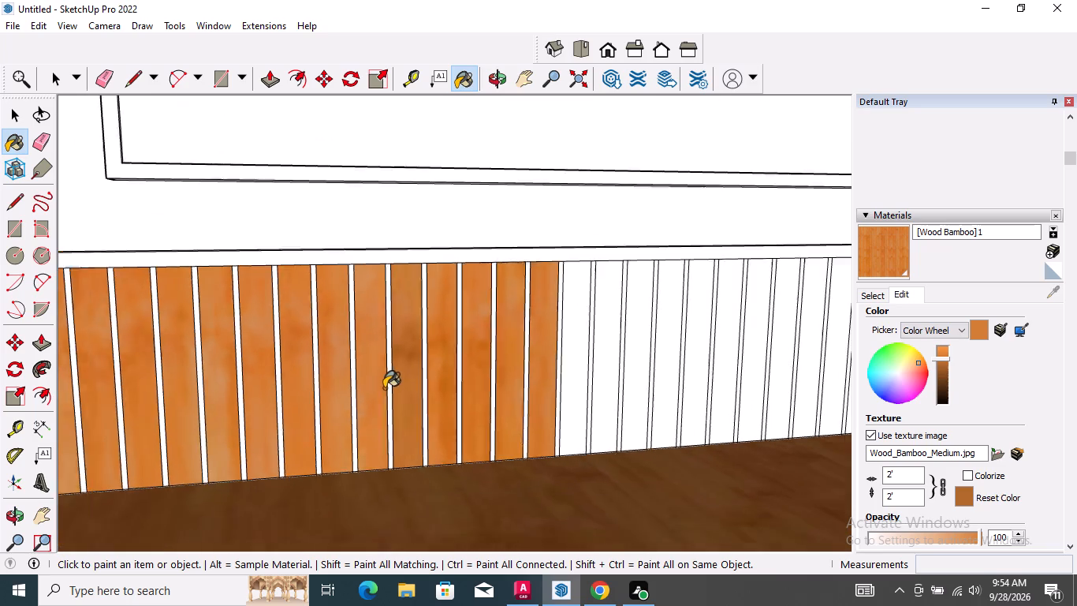
scroll(384, 388, "down", 2)
scroll(622, 383, "up", 6)
left_click(440, 339)
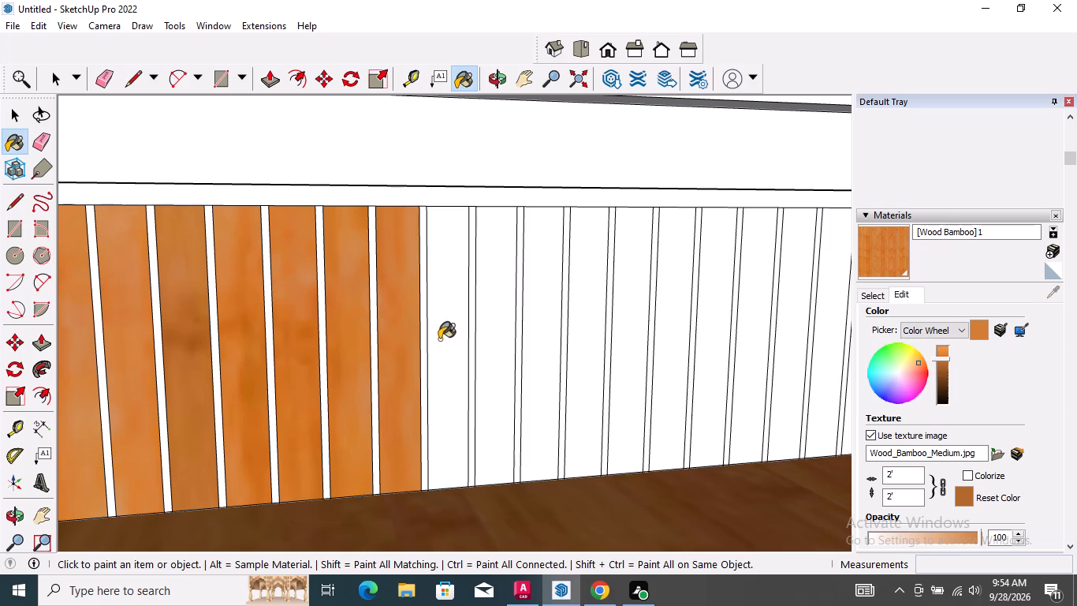
left_click(501, 338)
left_click(546, 328)
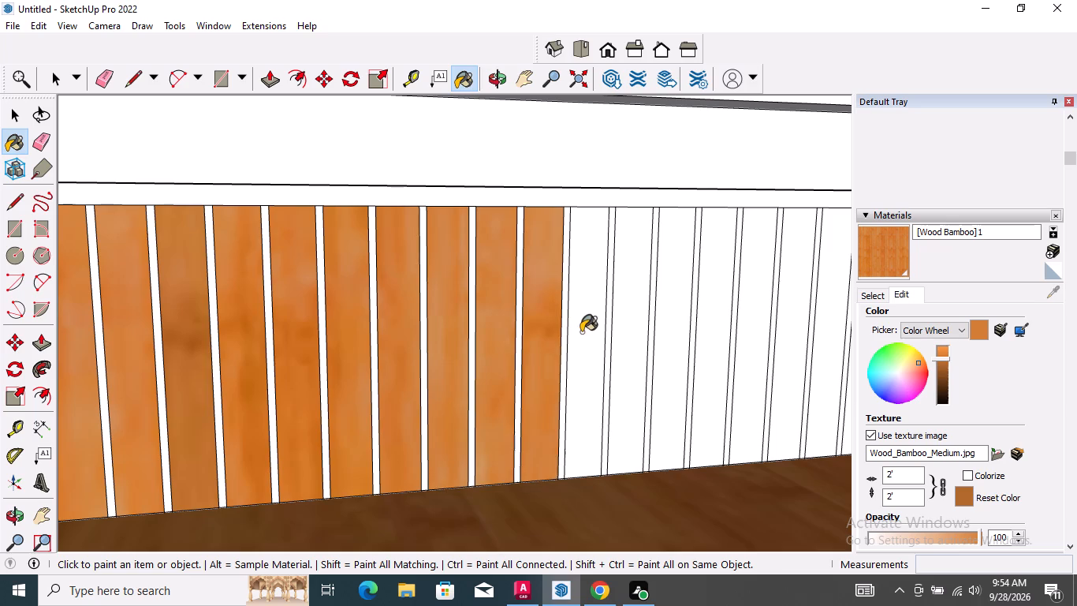
left_click(581, 332)
left_click(630, 327)
Paint five more white slats below the television frame, toward its shelf-side corner, with [Wood Bamboo]1.
scroll(342, 370, "down", 4)
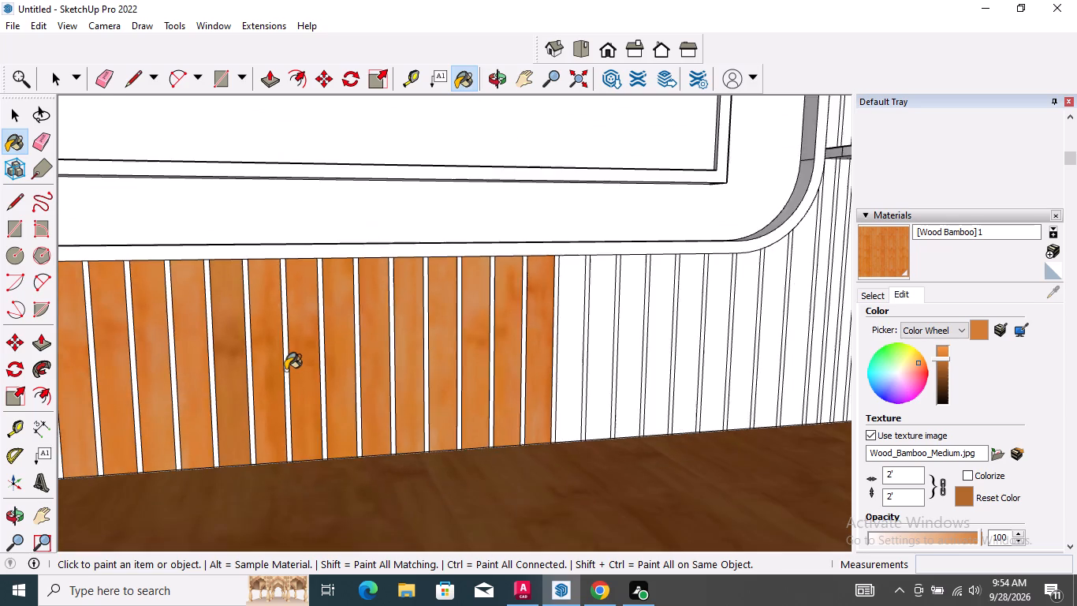
scroll(285, 370, "down", 4)
scroll(696, 339, "up", 3)
scroll(592, 341, "up", 3)
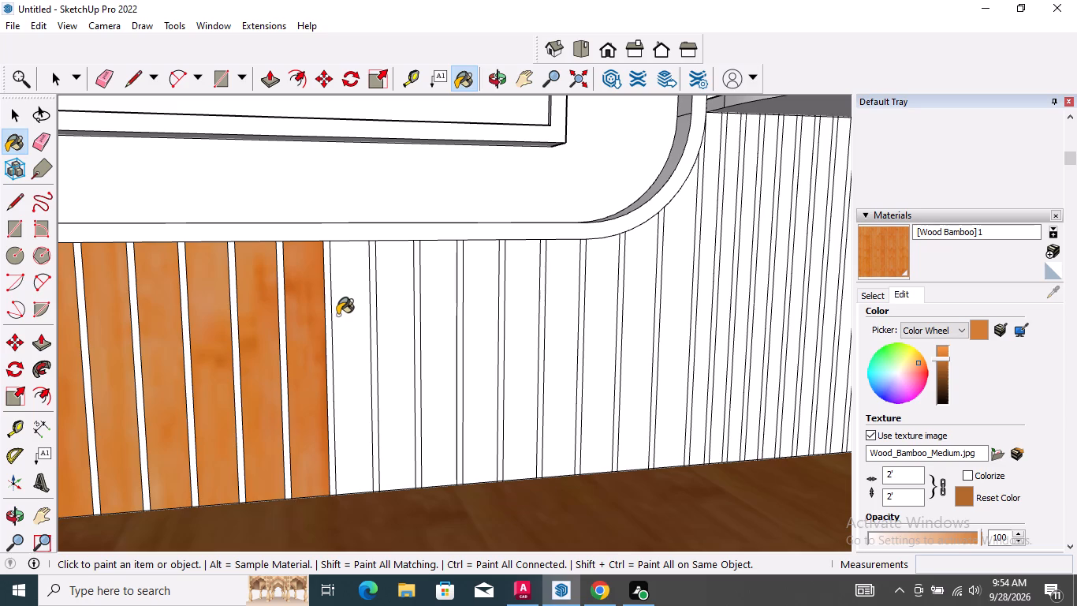
scroll(337, 314, "up", 2)
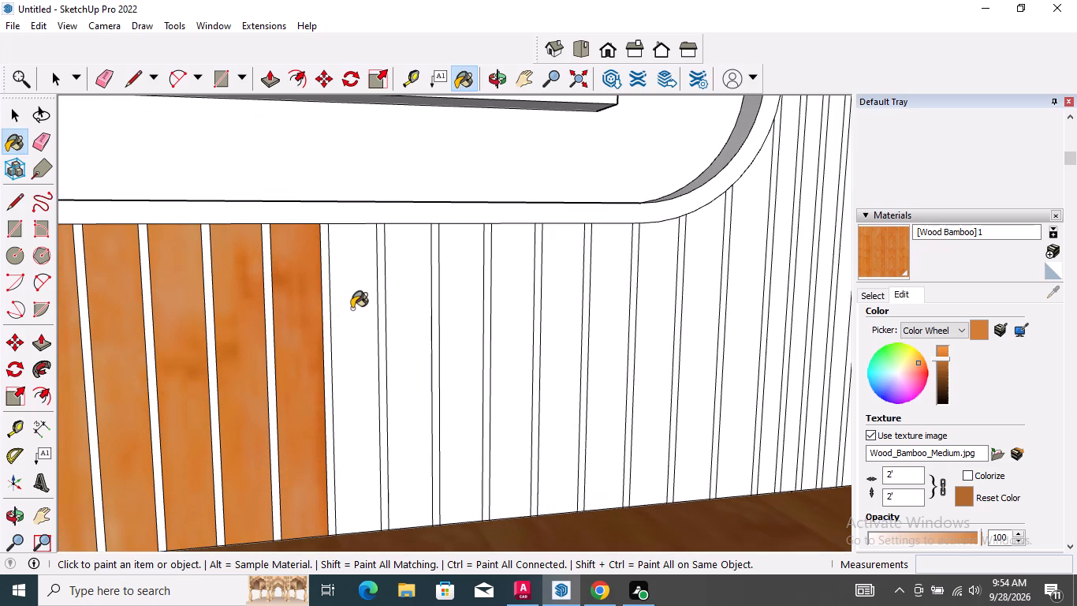
left_click(352, 309)
left_click(406, 309)
left_click(466, 316)
left_click_drag(505, 317, 520, 317)
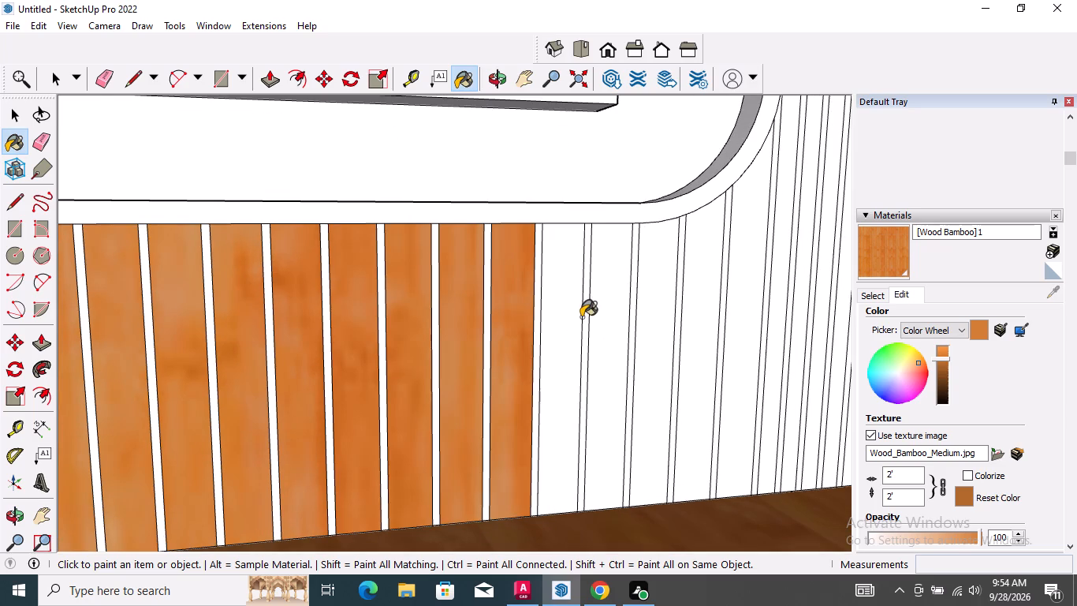
left_click(562, 316)
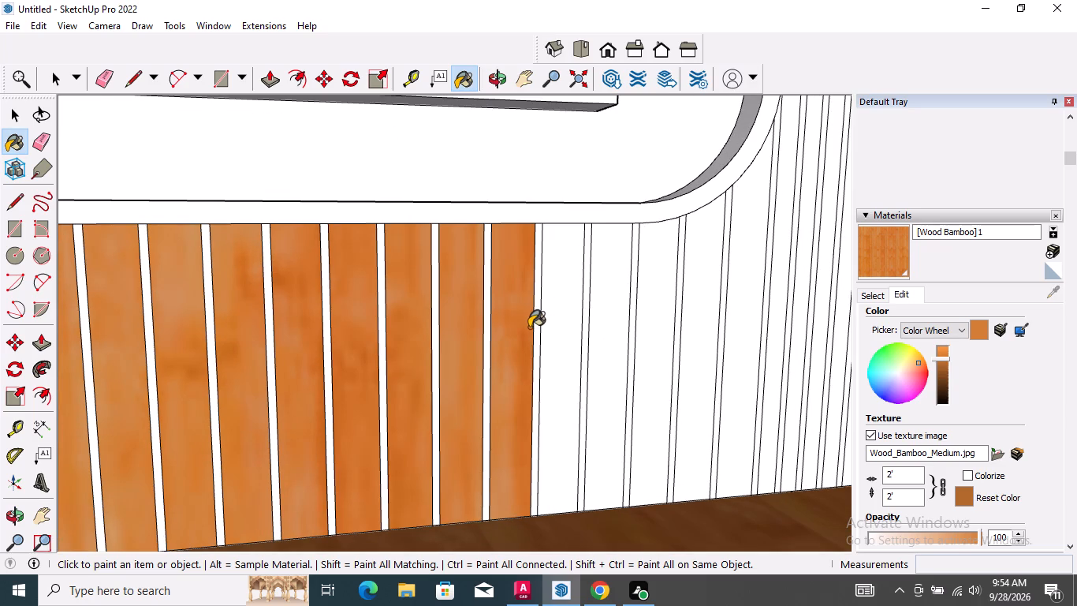
Paint the last four white slats under the frame's rounded shelf-side corner with [Wood Bamboo]1.
scroll(512, 333, "down", 3)
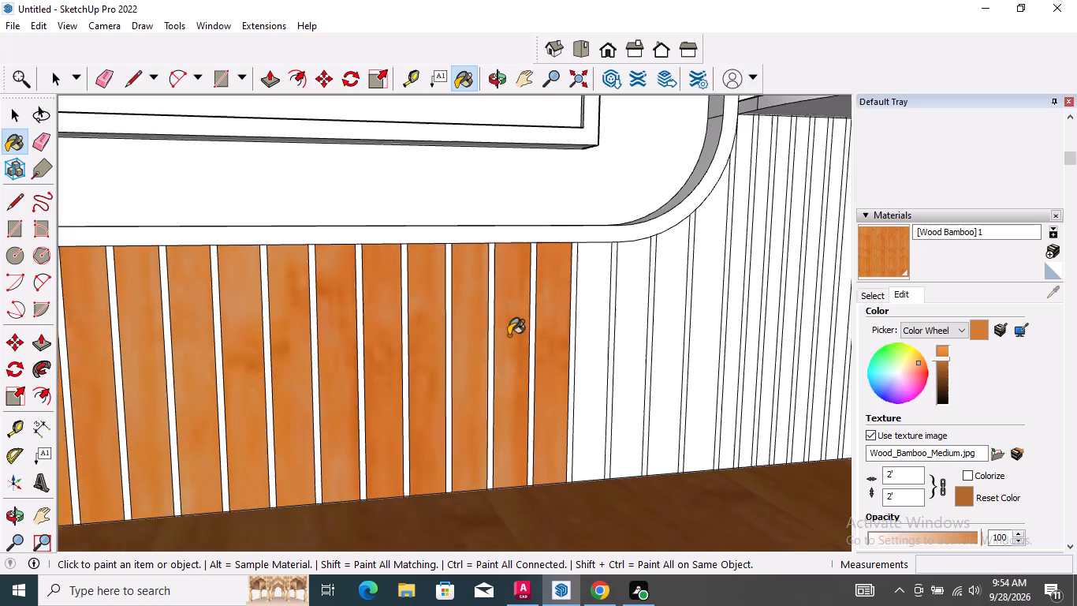
scroll(644, 333, "up", 3)
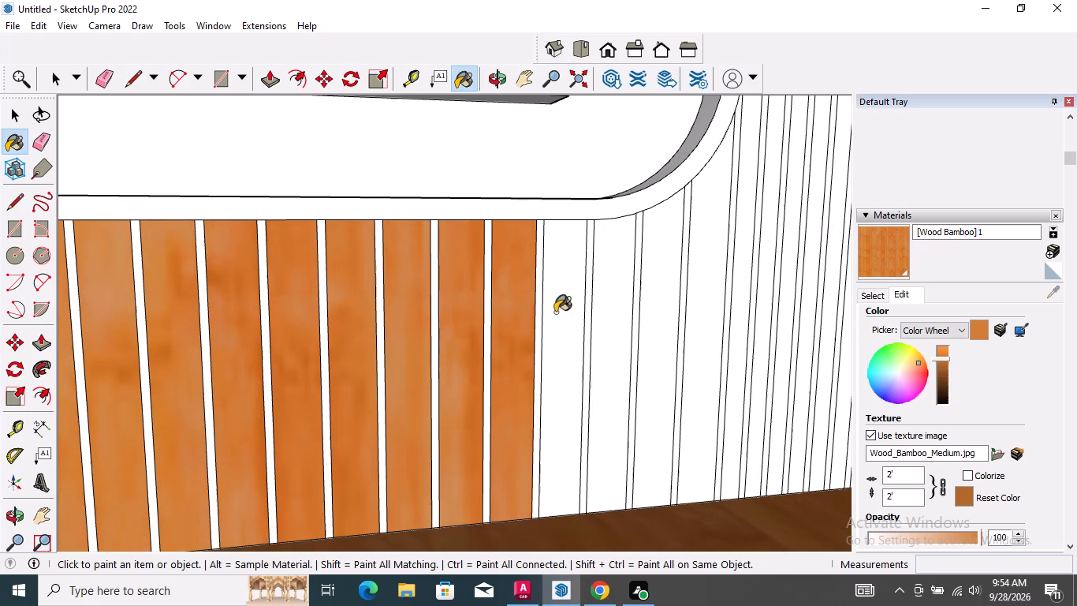
left_click(558, 312)
left_click(613, 315)
left_click(661, 312)
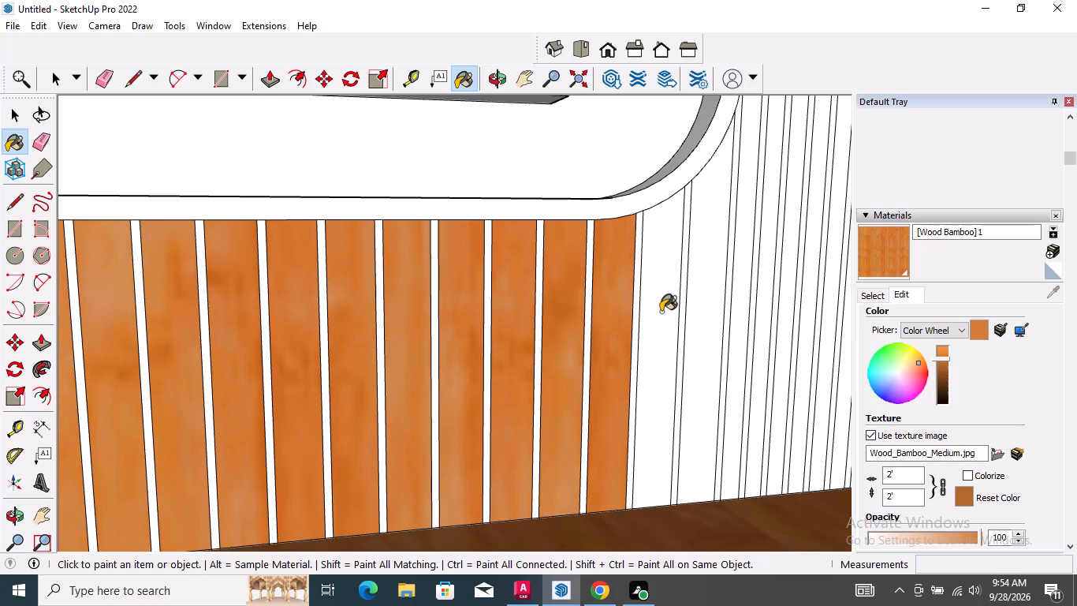
left_click(706, 307)
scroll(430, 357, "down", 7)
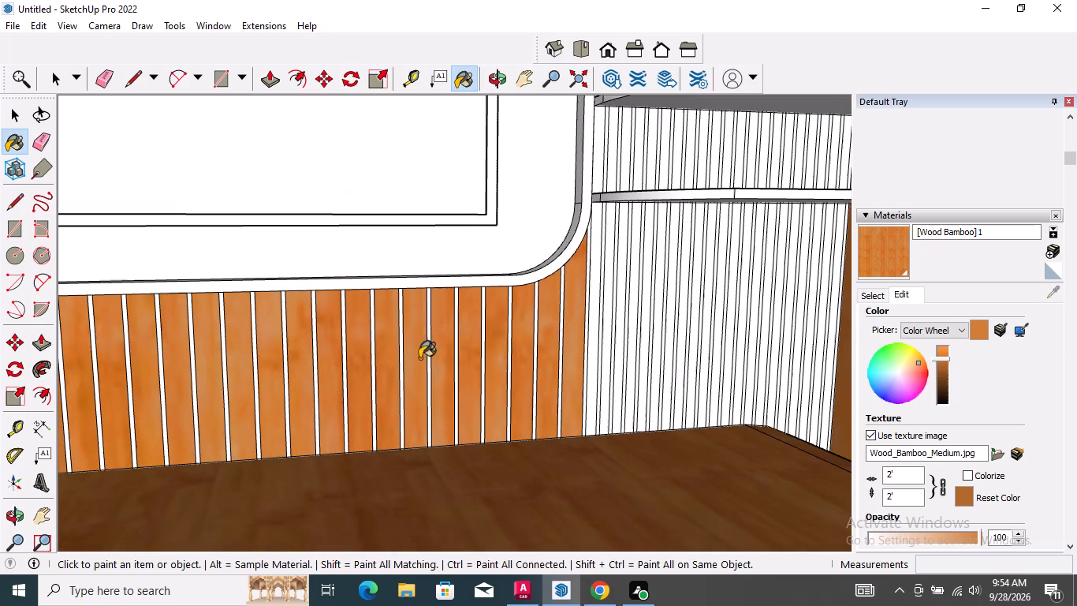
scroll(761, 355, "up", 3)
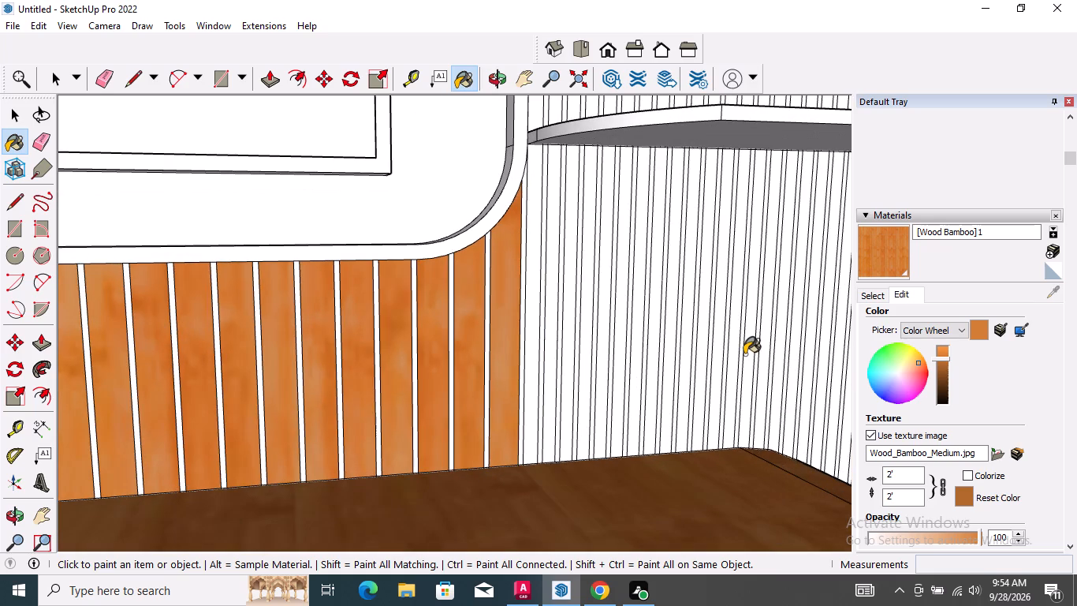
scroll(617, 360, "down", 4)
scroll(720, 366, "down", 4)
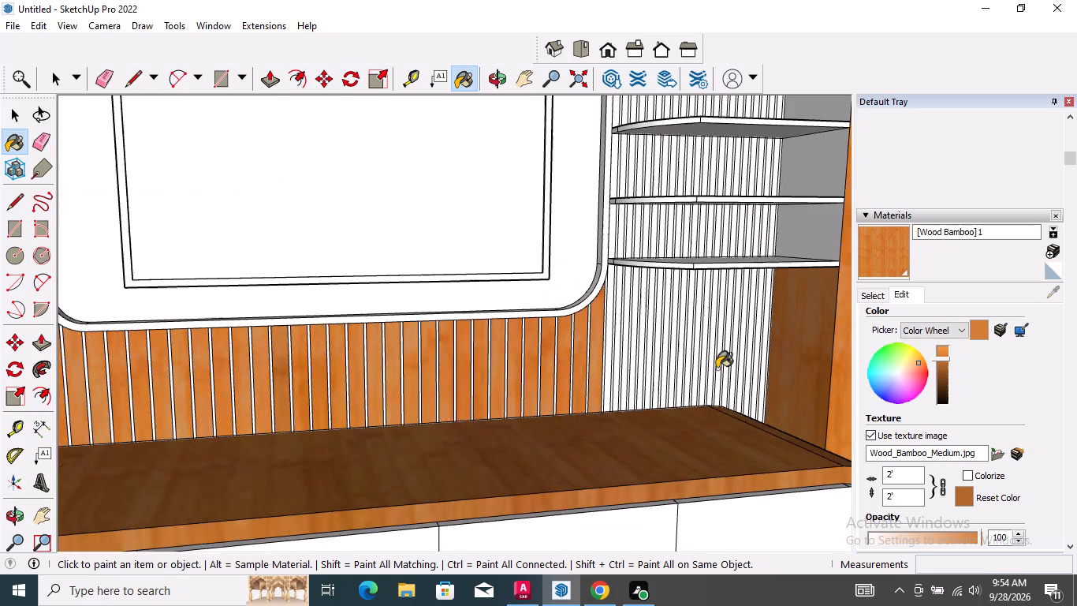
Paint the first seven white slats below the lowest shelf, starting beside the television frame's rounded corner, with [Wood Bamboo]1.
scroll(717, 368, "down", 4)
middle_click_drag(766, 384, 672, 398)
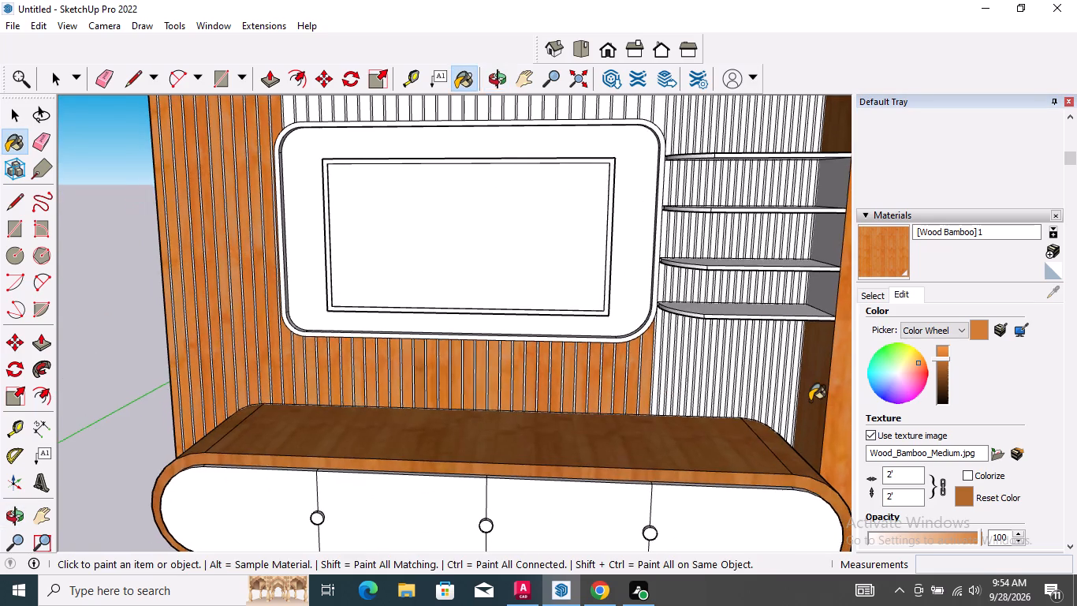
scroll(810, 401, "up", 7)
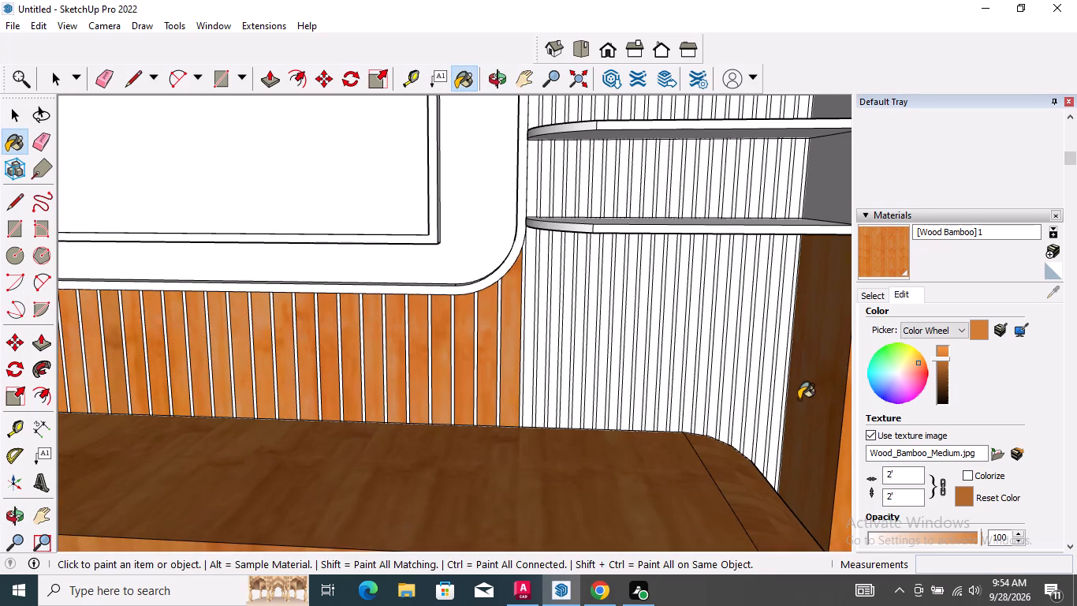
scroll(799, 399, "up", 1)
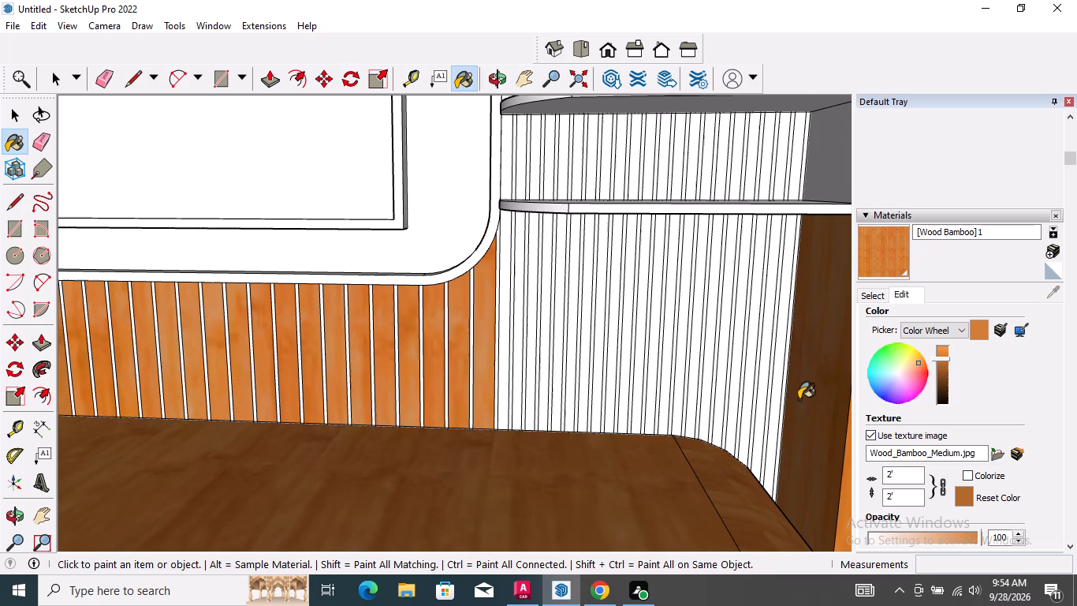
scroll(799, 399, "up", 3)
scroll(442, 370, "up", 4)
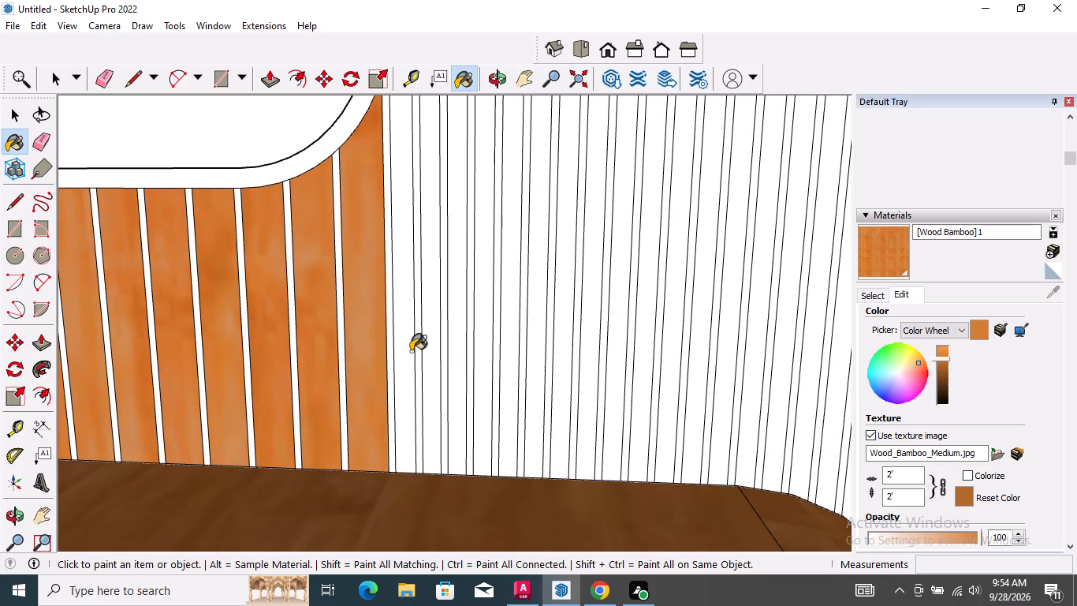
left_click(406, 346)
left_click(427, 344)
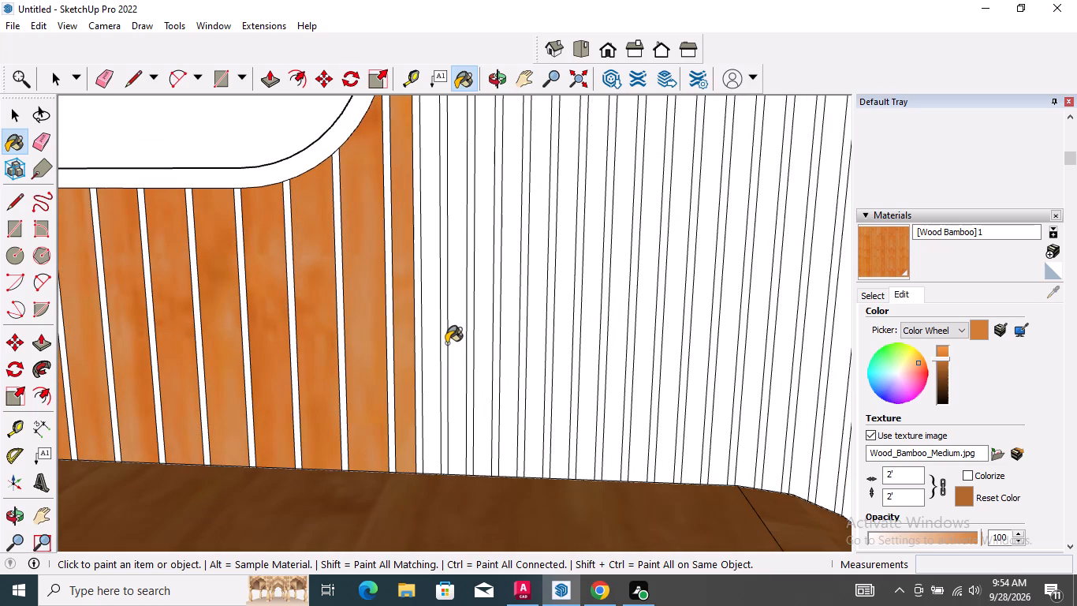
left_click(457, 363)
scroll(491, 364, "up", 4)
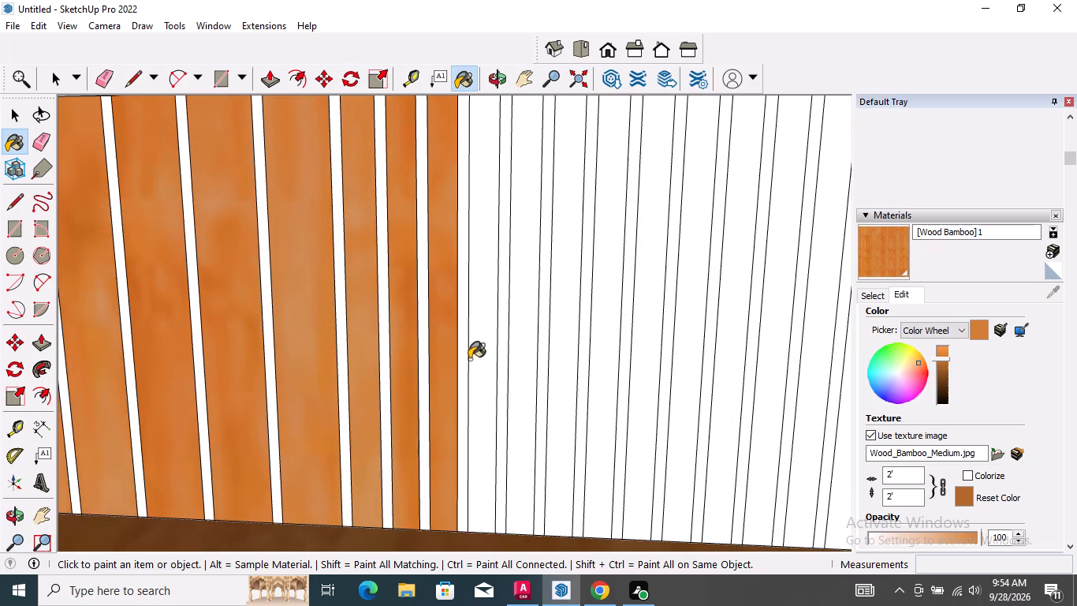
left_click(485, 346)
left_click_drag(518, 342, 527, 347)
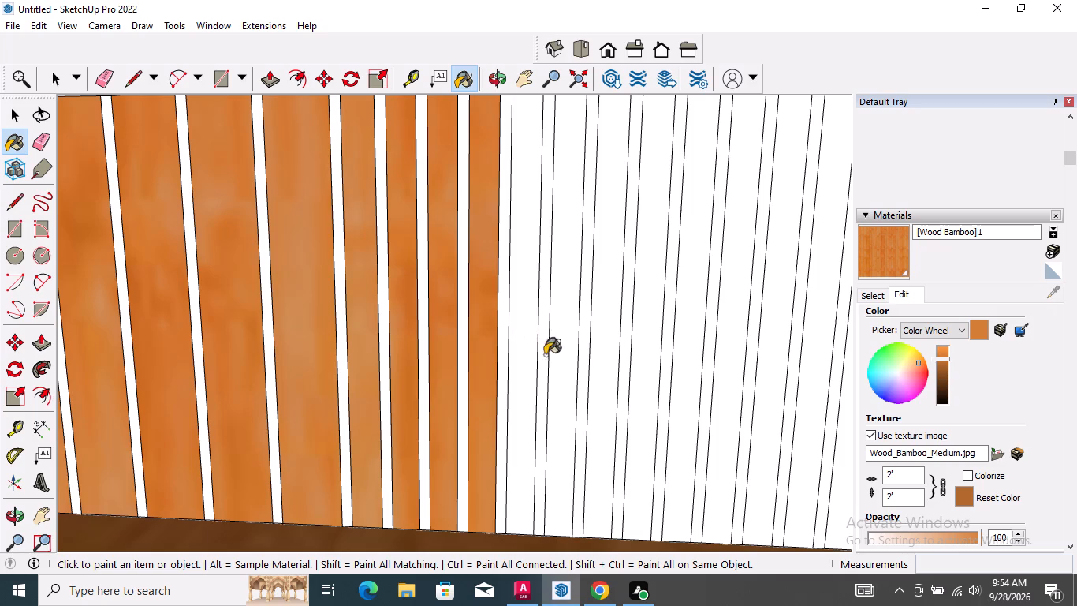
left_click(565, 357)
left_click(611, 356)
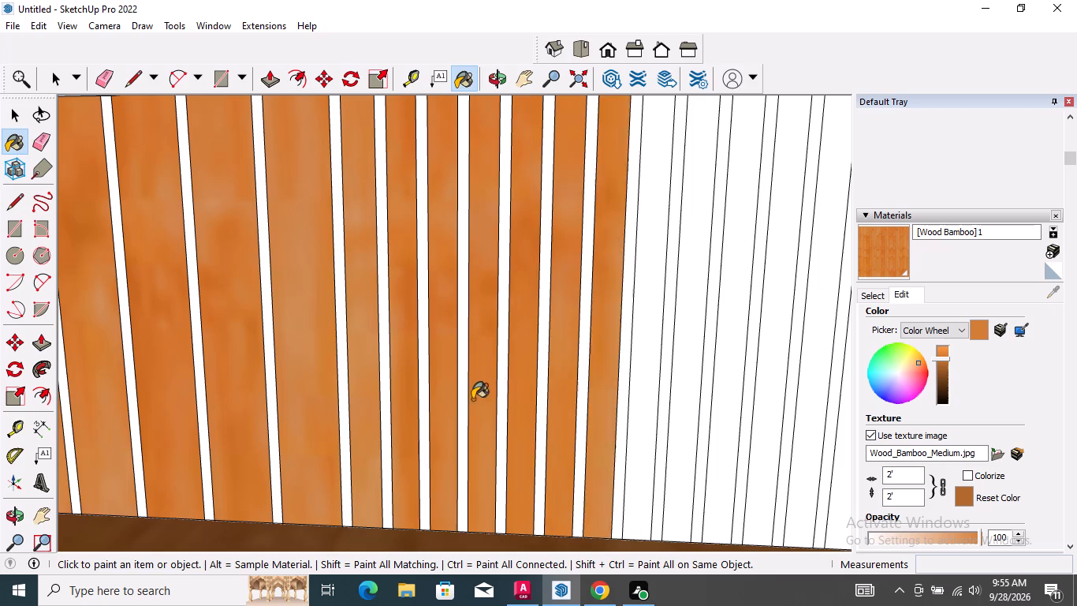
Paint the next five white slats below the lowest shelf, moving toward the column, with [Wood Bamboo]1.
scroll(460, 396, "down", 6)
scroll(634, 397, "up", 6)
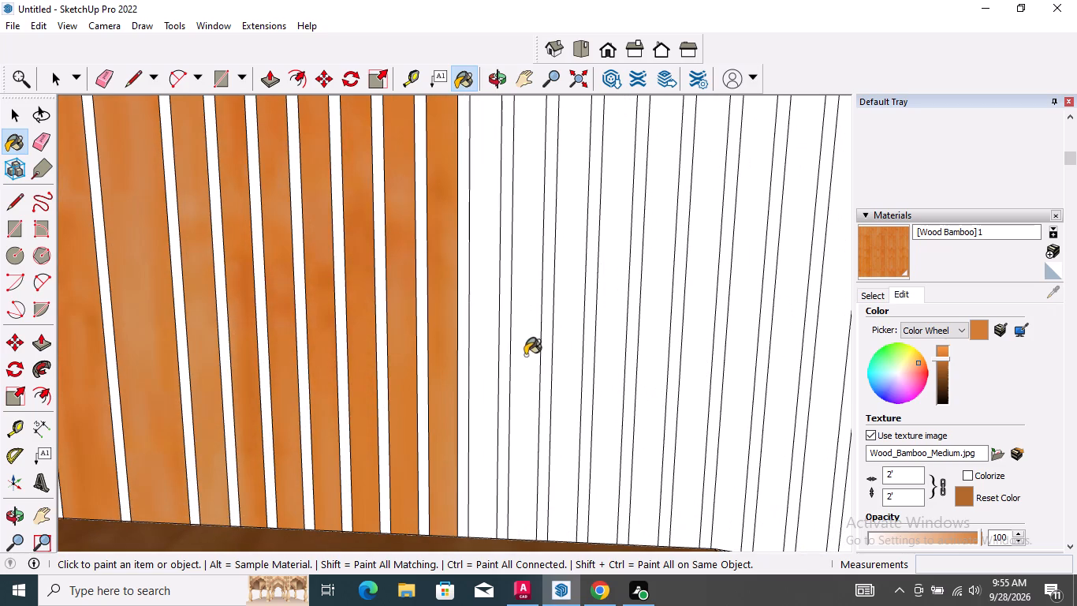
left_click(485, 335)
left_click(524, 330)
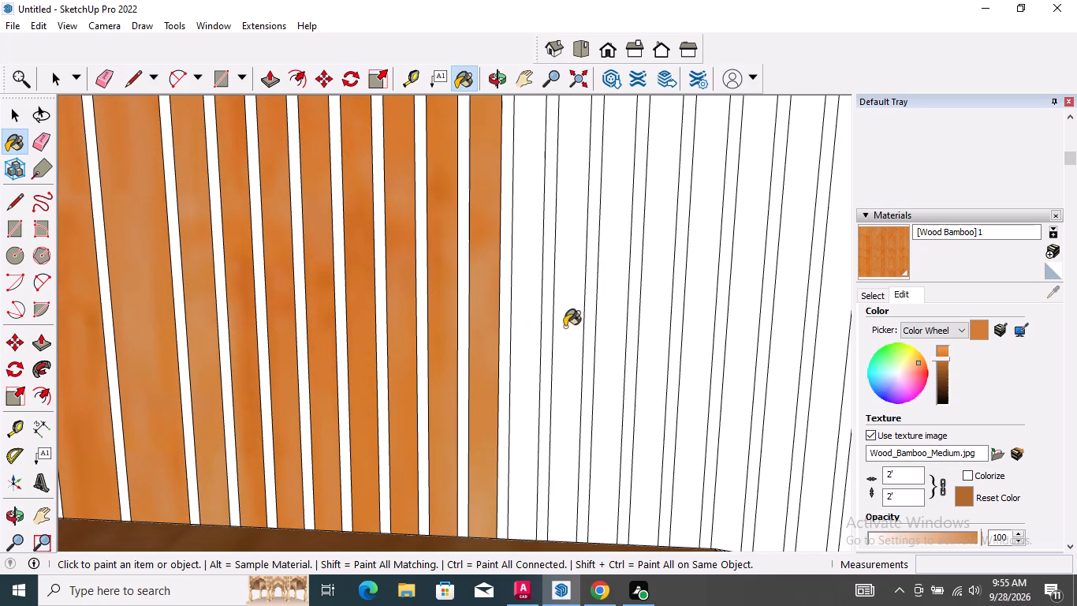
left_click_drag(565, 327, 572, 328)
left_click(611, 337)
left_click(647, 341)
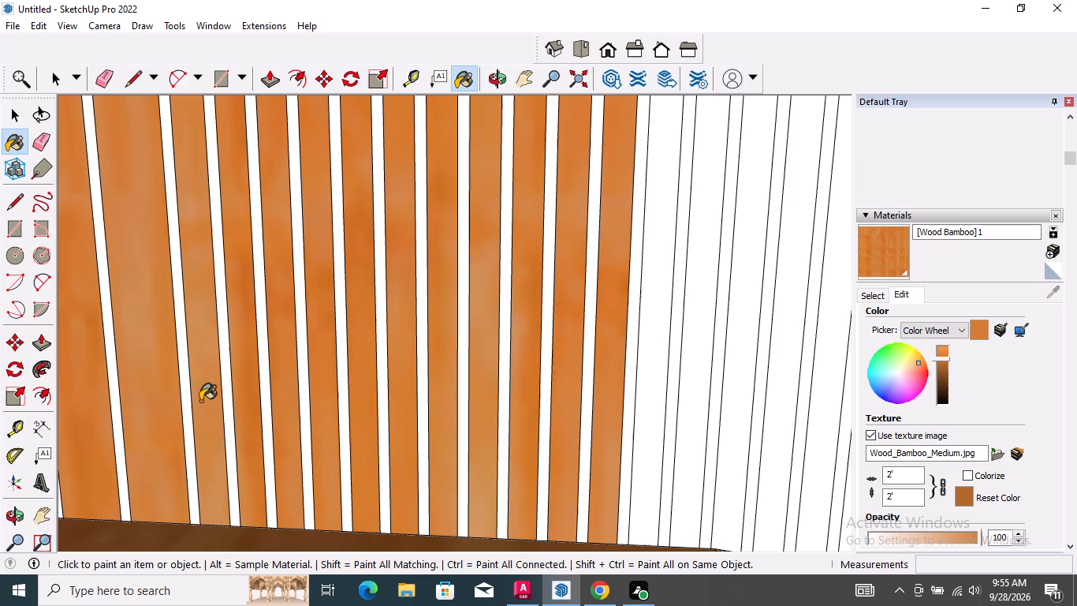
Paint four more white slats below the lowest shelf, above the cabinet top's rounded end, with [Wood Bamboo]1.
scroll(200, 401, "down", 5)
scroll(608, 380, "up", 3)
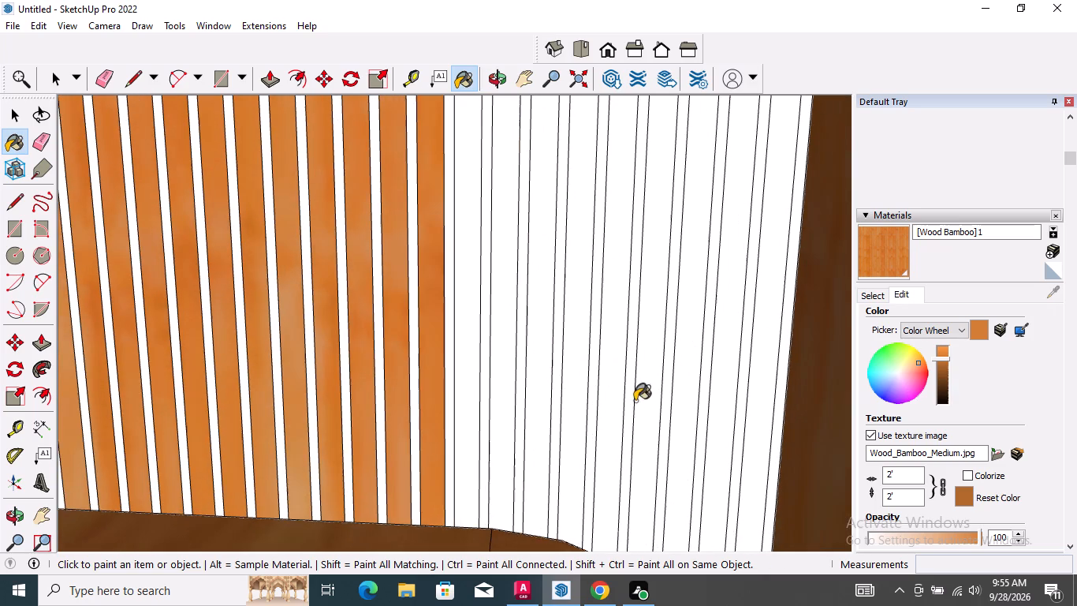
left_click(466, 332)
left_click(502, 339)
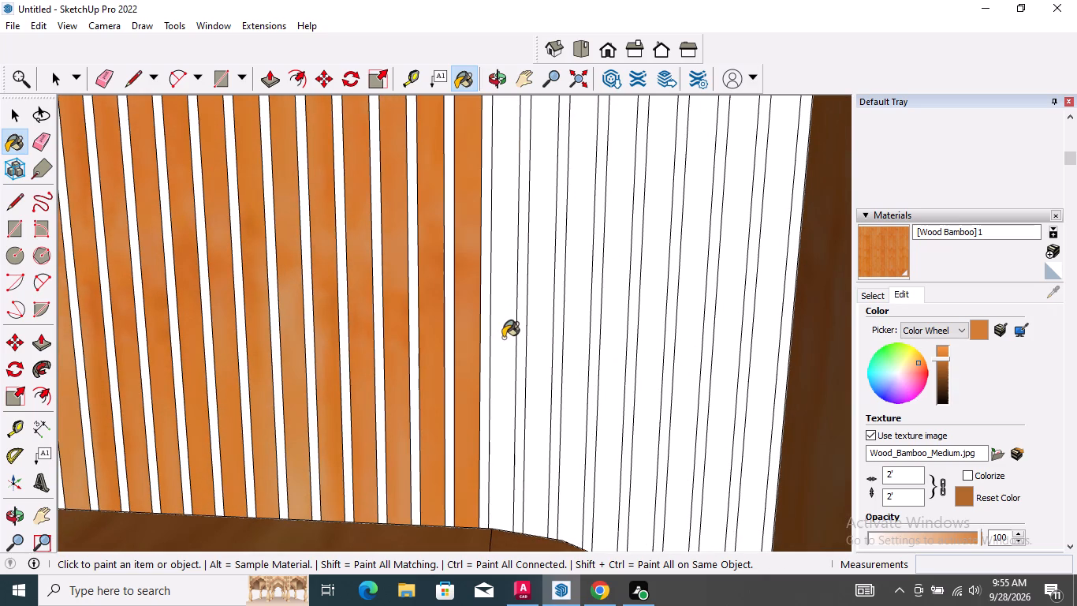
left_click(535, 350)
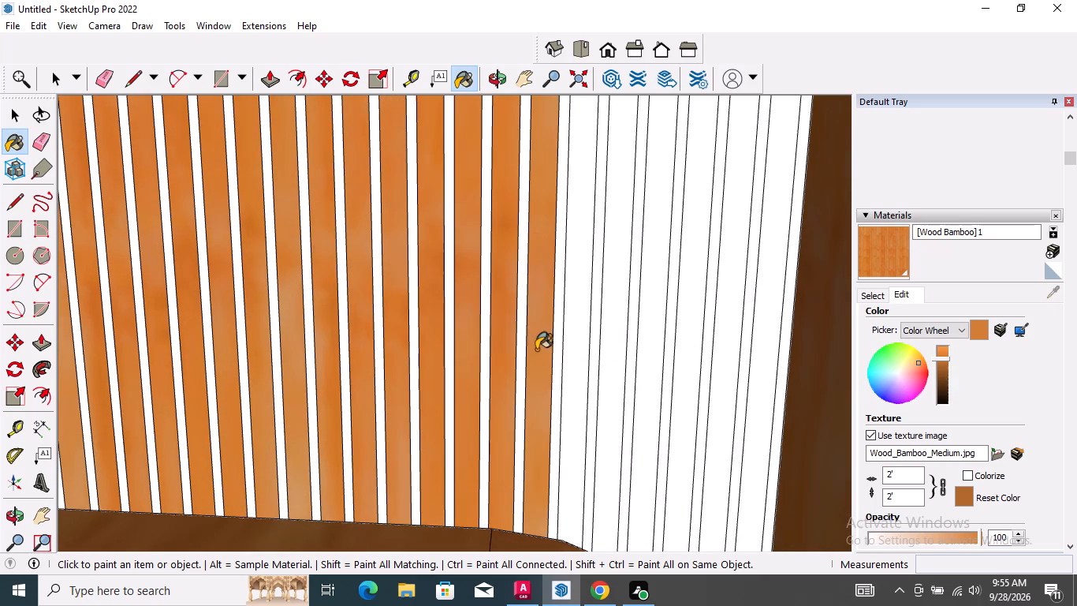
left_click(578, 357)
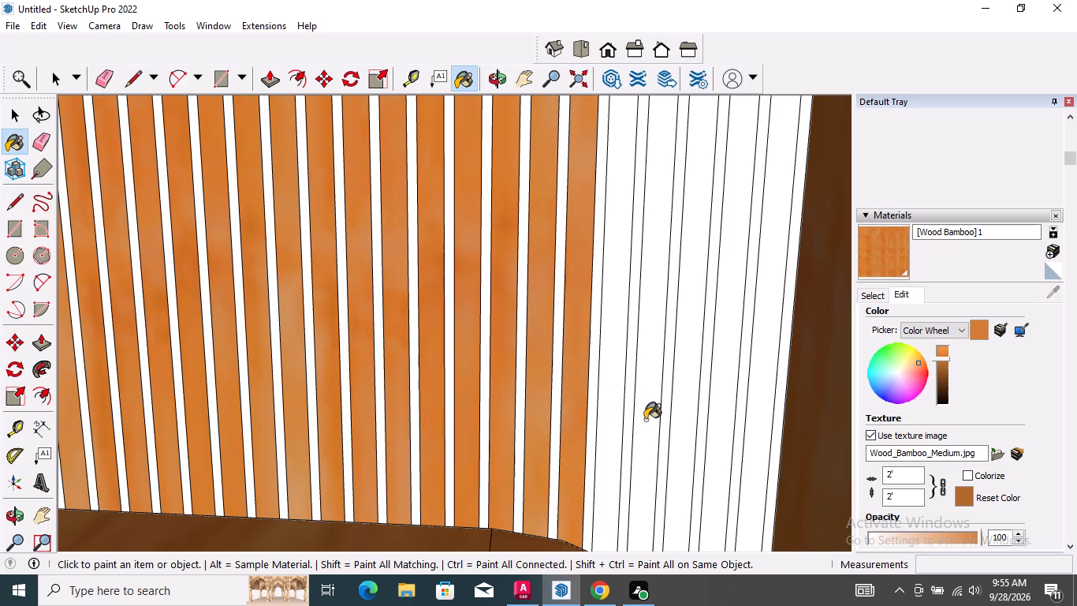
Paint the last five white slats below the lowest shelf, up to the column, with [Wood Bamboo]1.
scroll(645, 420, "up", 2)
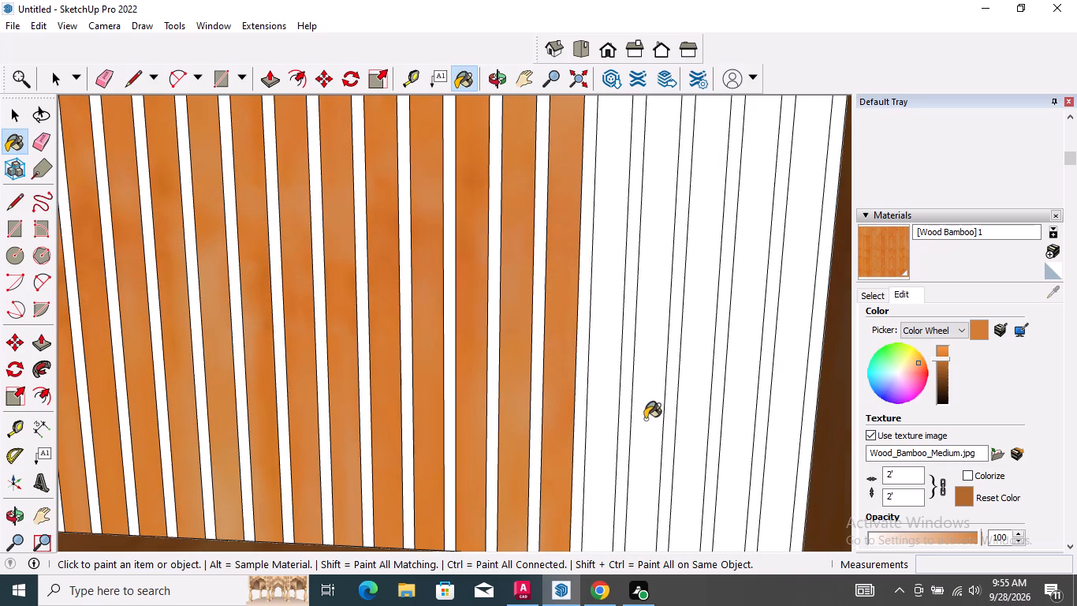
left_click(602, 382)
left_click(649, 380)
left_click(695, 383)
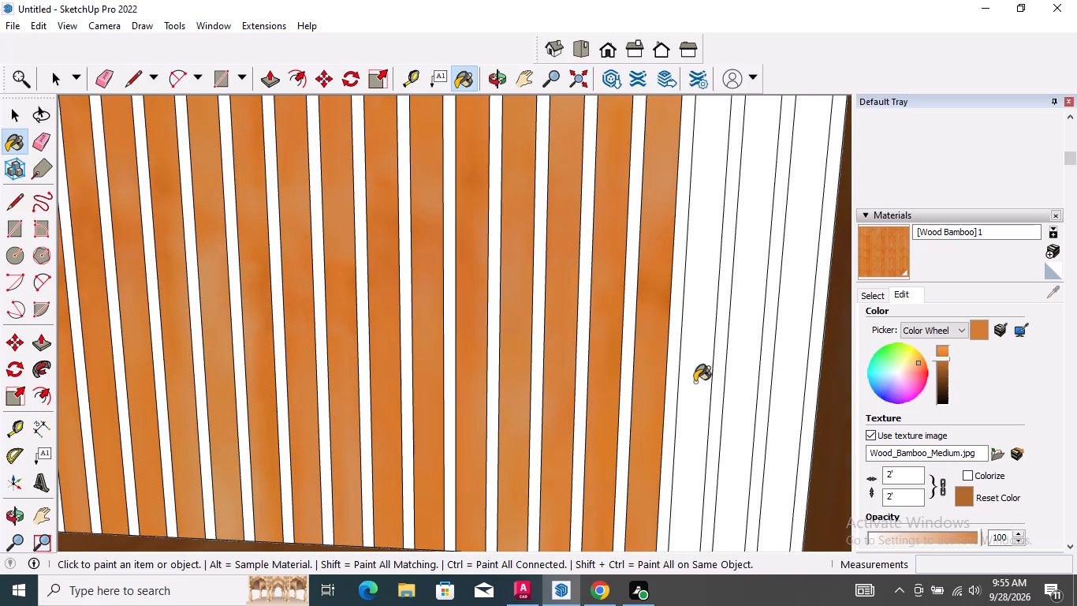
left_click(746, 372)
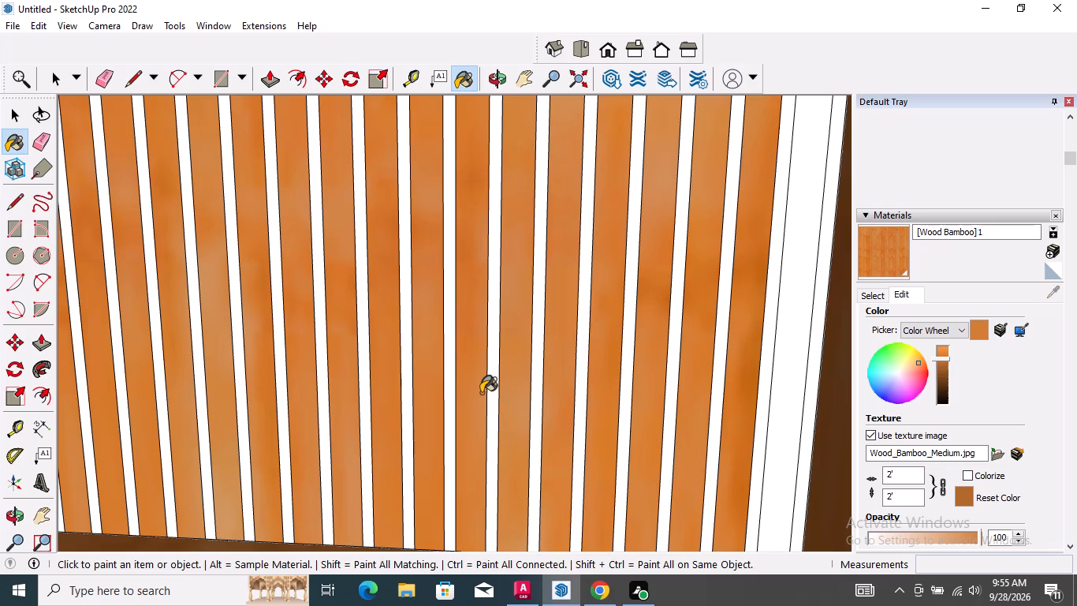
scroll(466, 403, "down", 3)
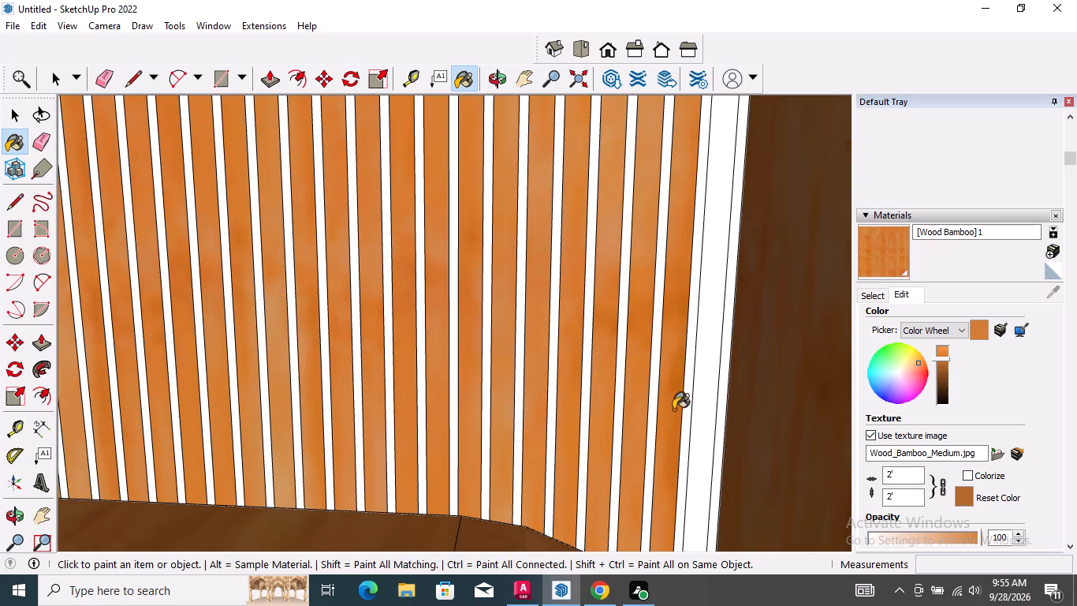
scroll(737, 394, "up", 4)
left_click(693, 373)
Paint the column's three unpainted inner side faces between the four shelves with [Wood Bamboo]1.
scroll(632, 307, "down", 8)
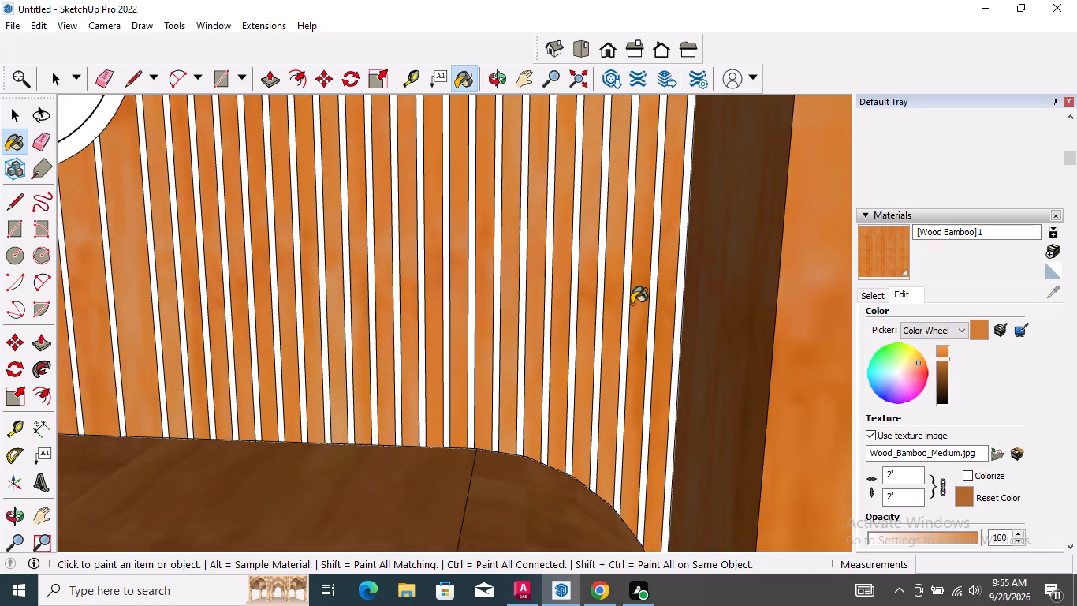
scroll(632, 304, "down", 5)
middle_click_drag(648, 389, 623, 394)
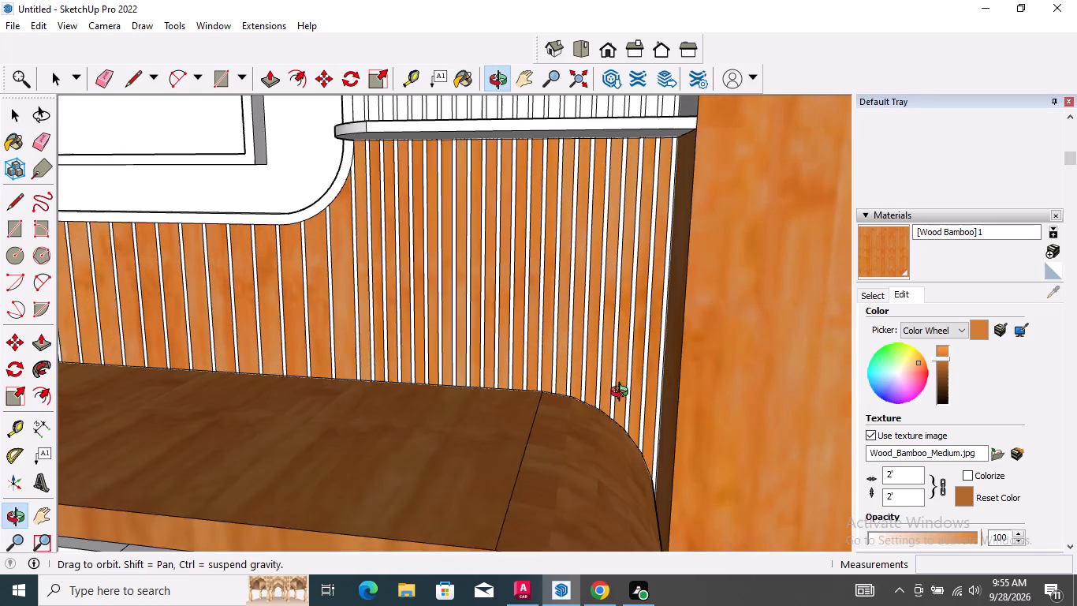
middle_click_drag(623, 394, 780, 341)
scroll(623, 331, "down", 13)
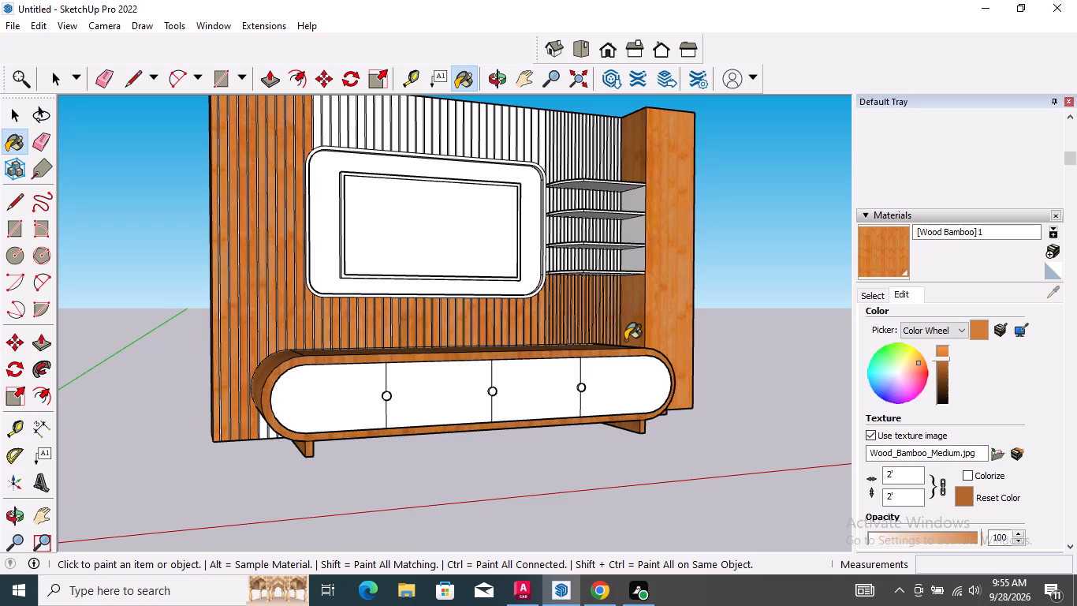
scroll(612, 176, "up", 7)
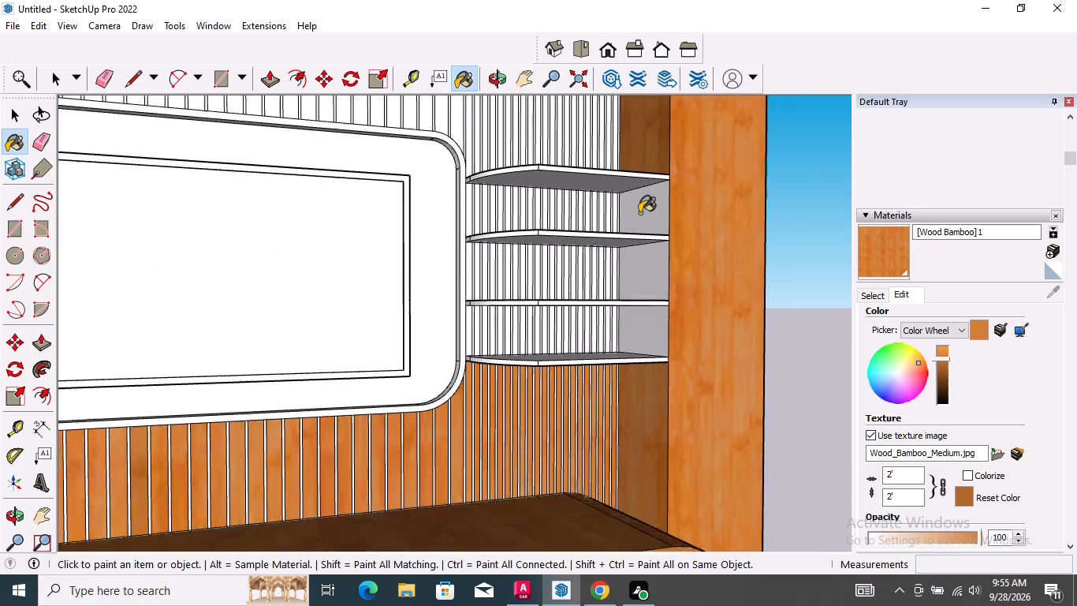
scroll(639, 213, "up", 2)
left_click(639, 208)
left_click(630, 274)
left_click(655, 366)
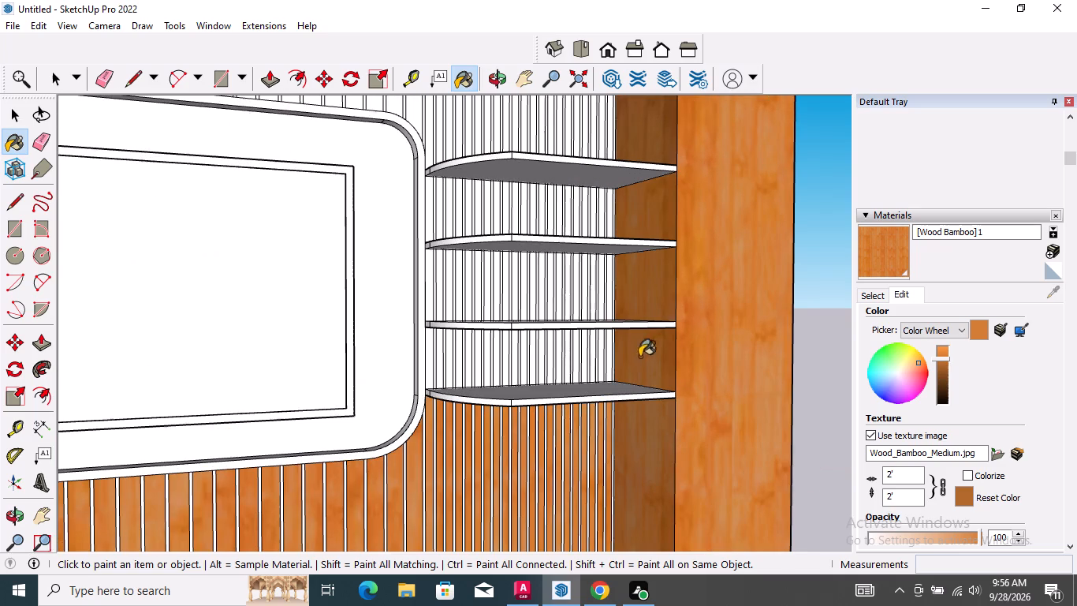
Paint the first six white slats between the two lowest shelves, starting beside the television frame, with [Wood Bamboo]1.
scroll(549, 368, "up", 2)
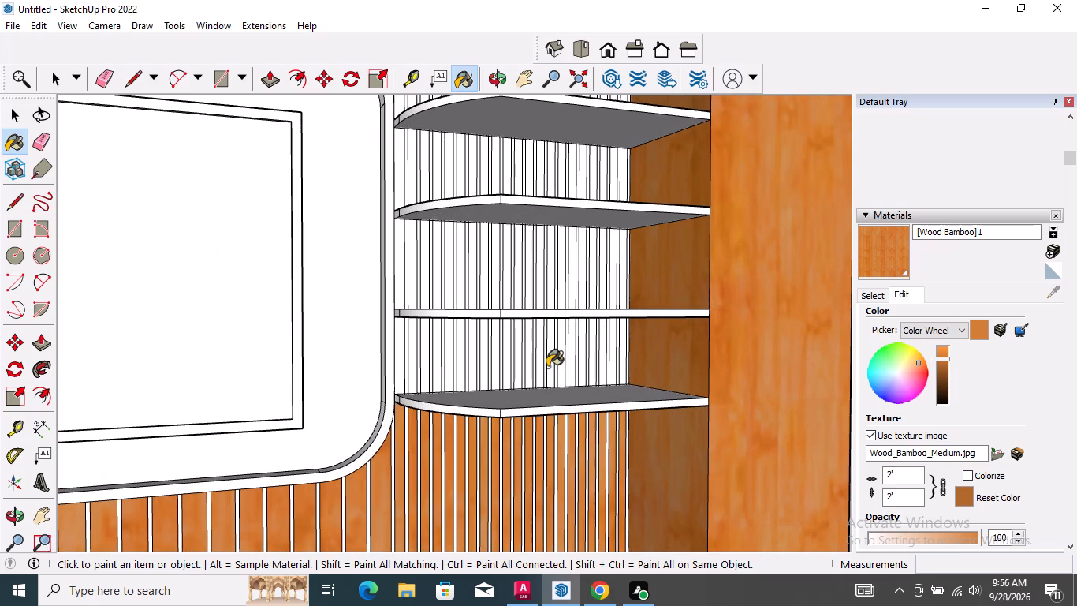
scroll(546, 366, "up", 7)
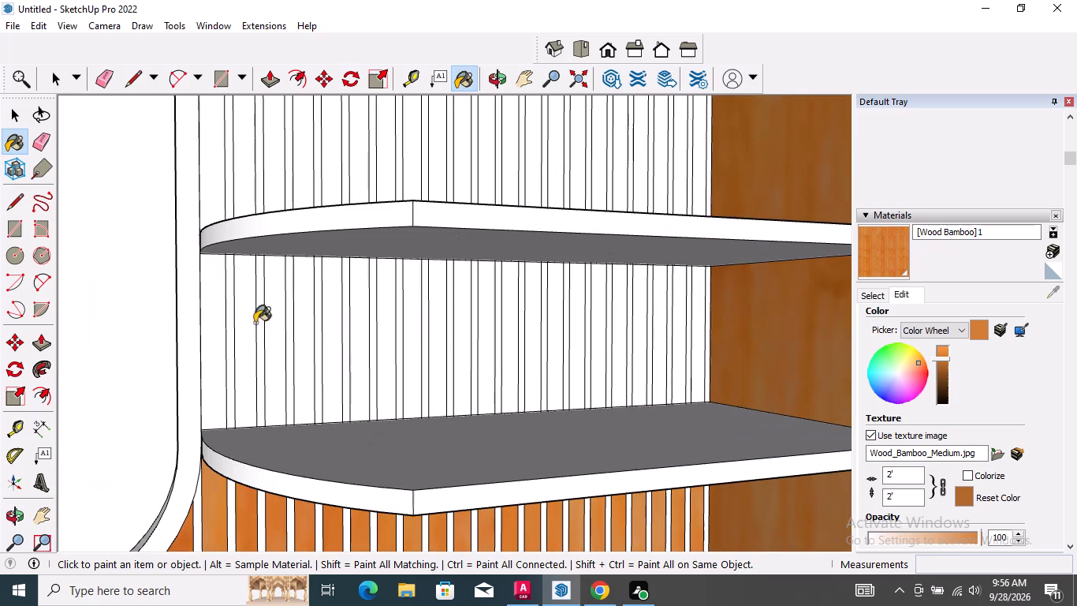
left_click(209, 341)
left_click(247, 326)
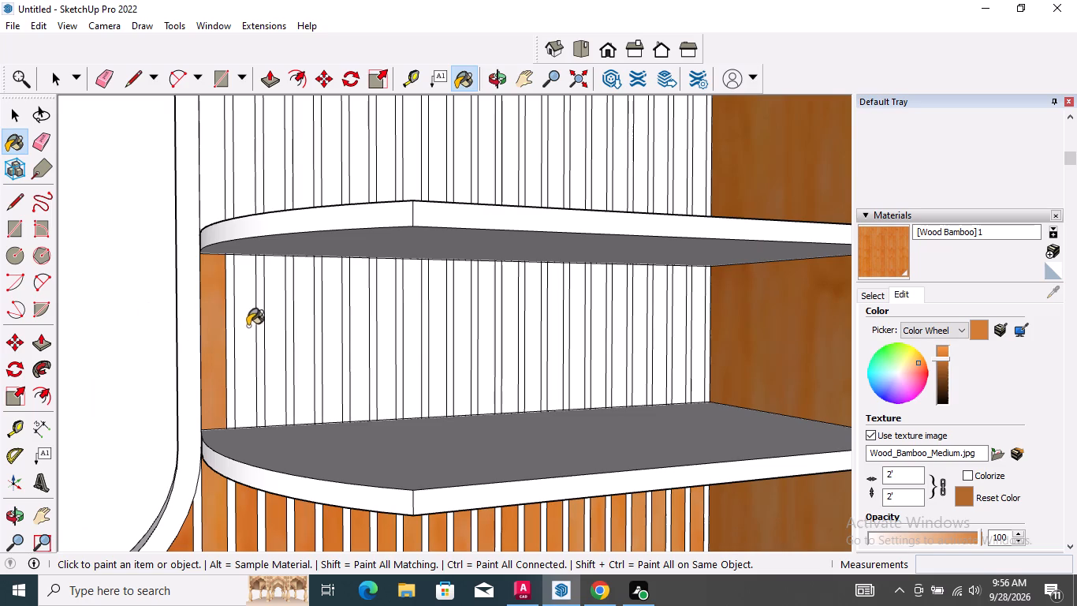
left_click(277, 320)
left_click(300, 318)
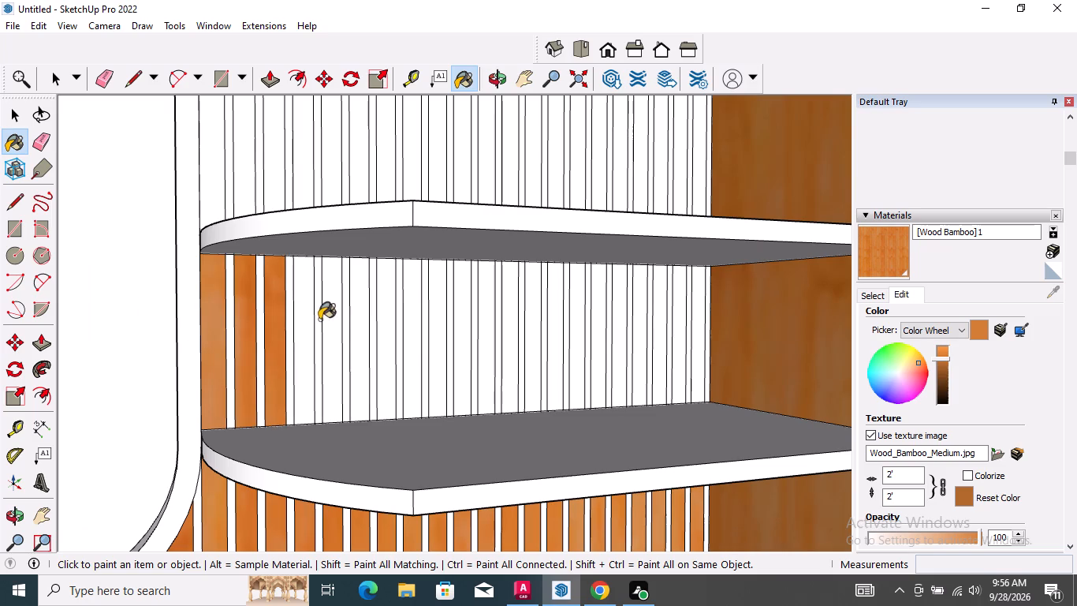
left_click(330, 317)
left_click(360, 316)
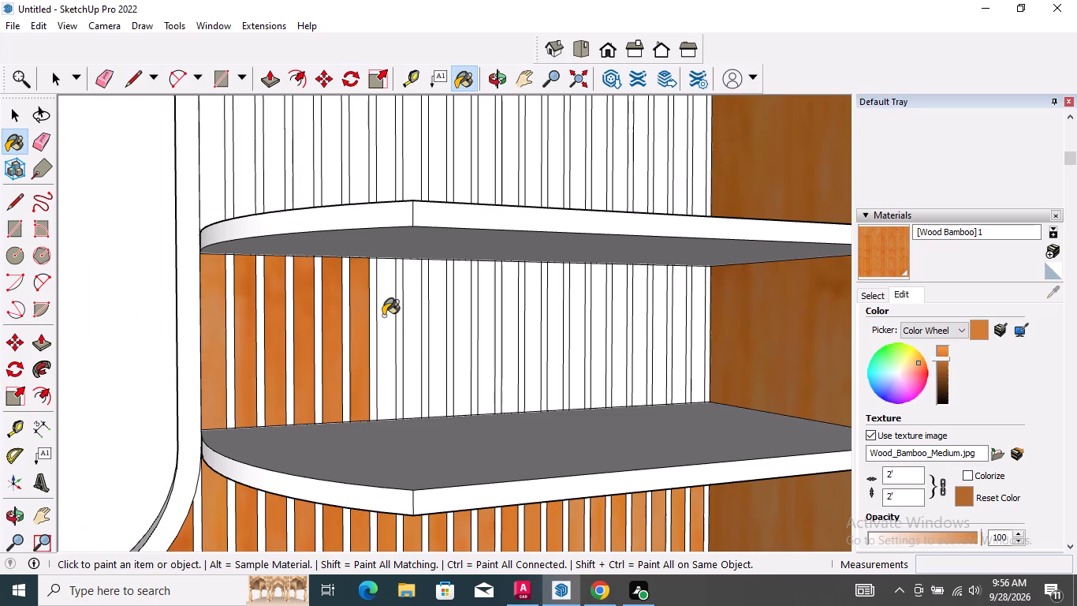
Paint the next six white slats between the two lowest shelves with [Wood Bamboo]1.
left_click(386, 315)
left_click(413, 306)
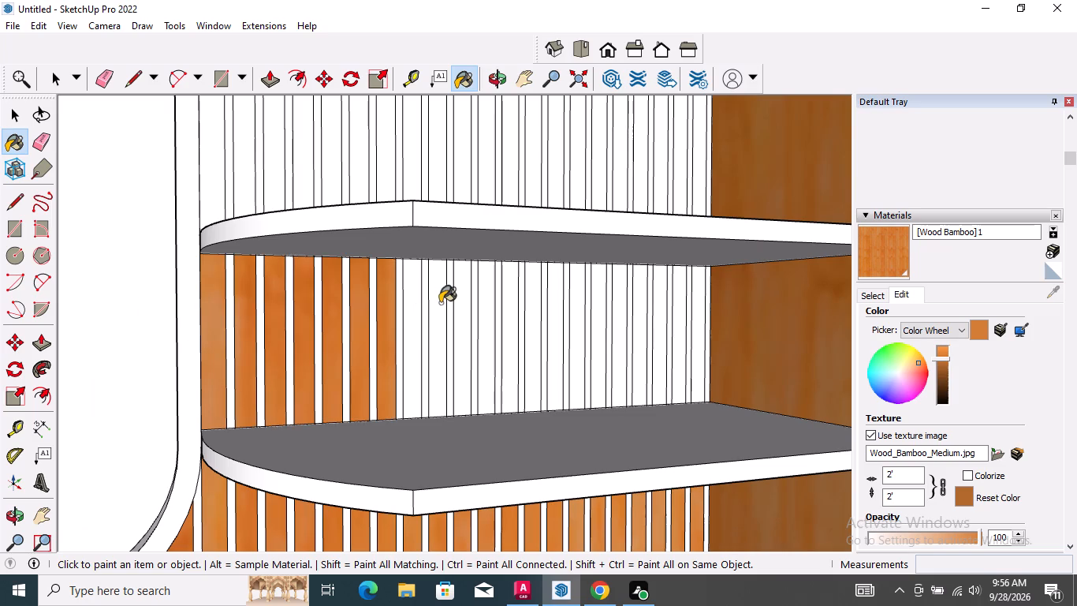
left_click(438, 303)
left_click(464, 306)
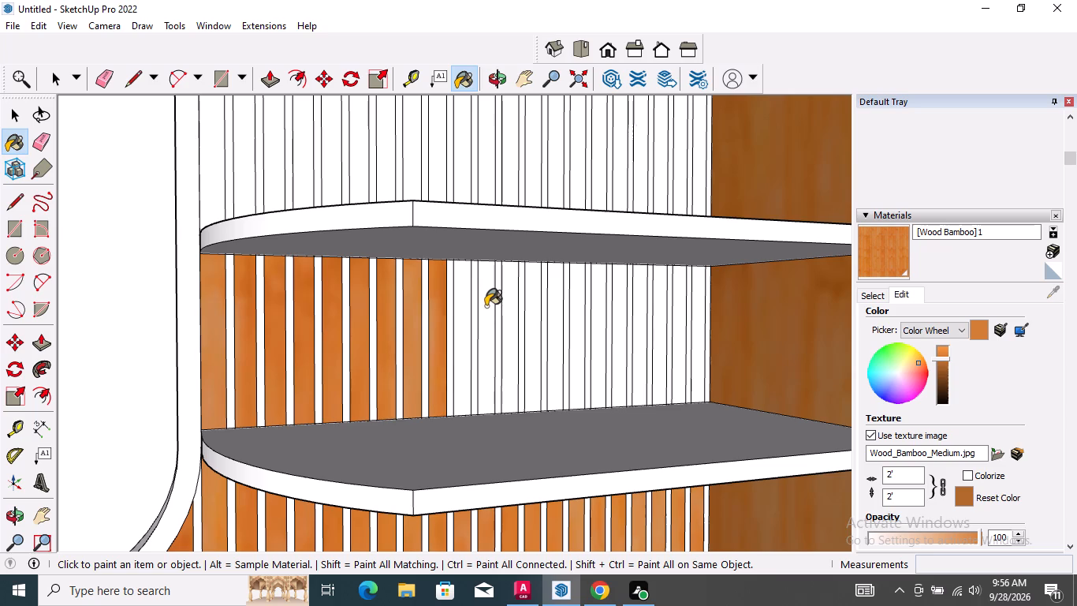
left_click(486, 306)
left_click(505, 306)
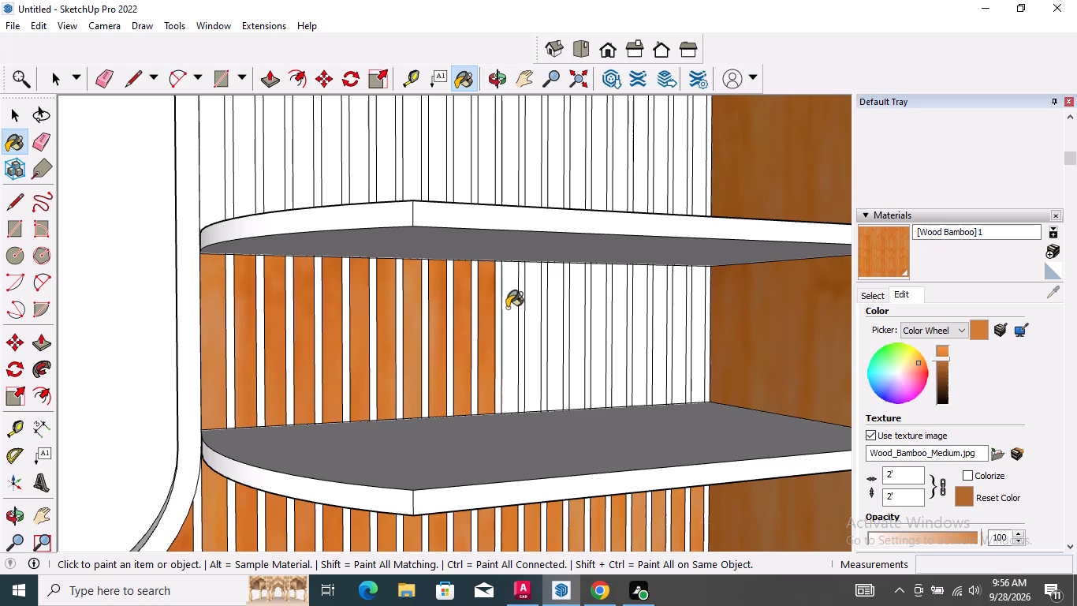
Paint the last nine white slats between the two lowest shelves, up to the column, with [Wood Bamboo]1.
scroll(597, 330, "up", 3)
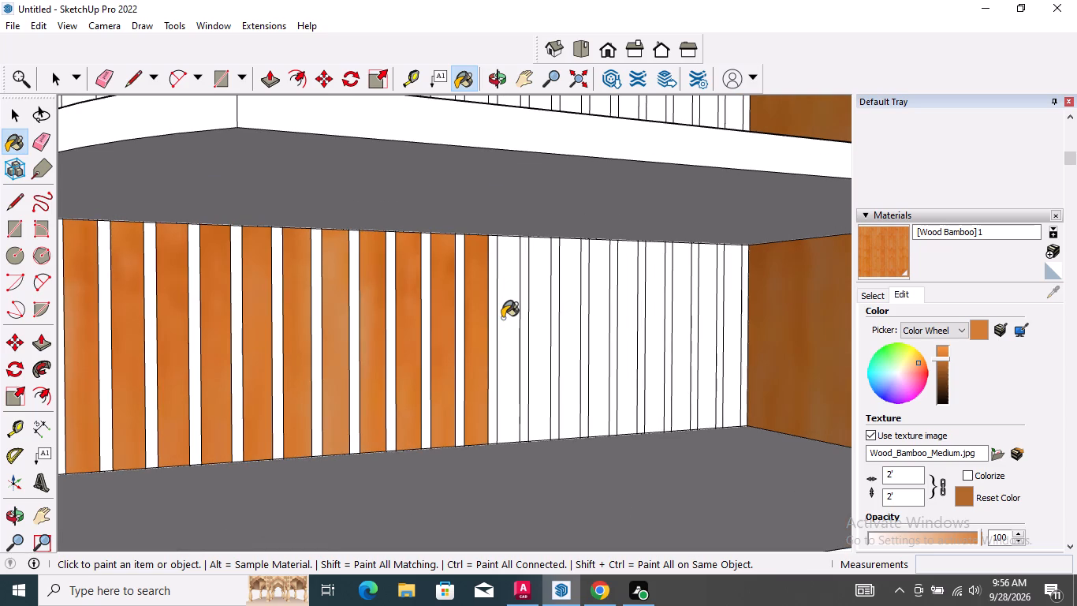
left_click(502, 318)
left_click(537, 311)
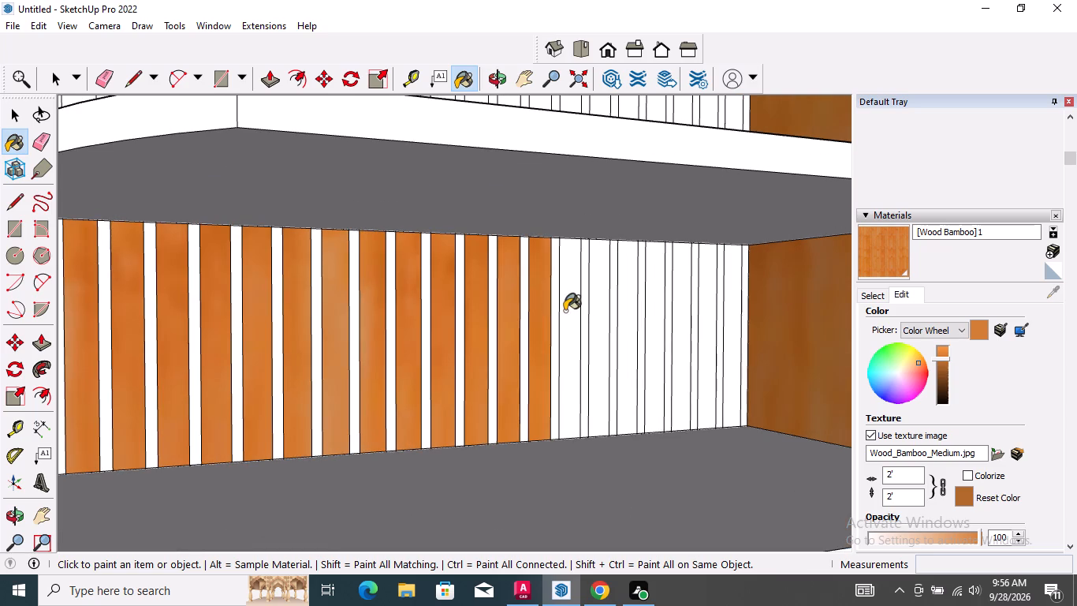
left_click(568, 311)
left_click(601, 309)
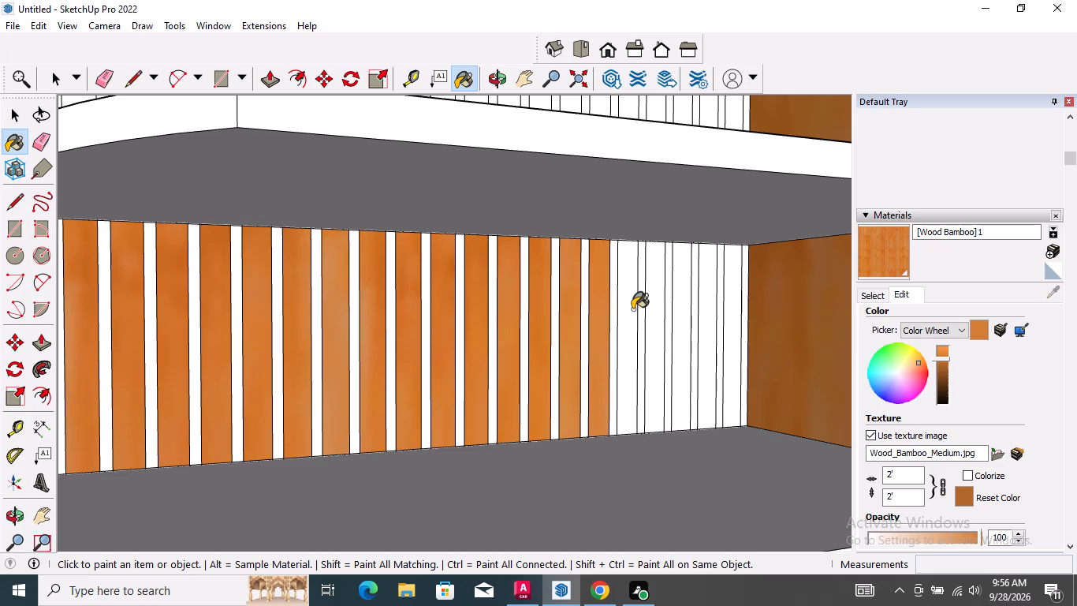
left_click(632, 309)
left_click(656, 312)
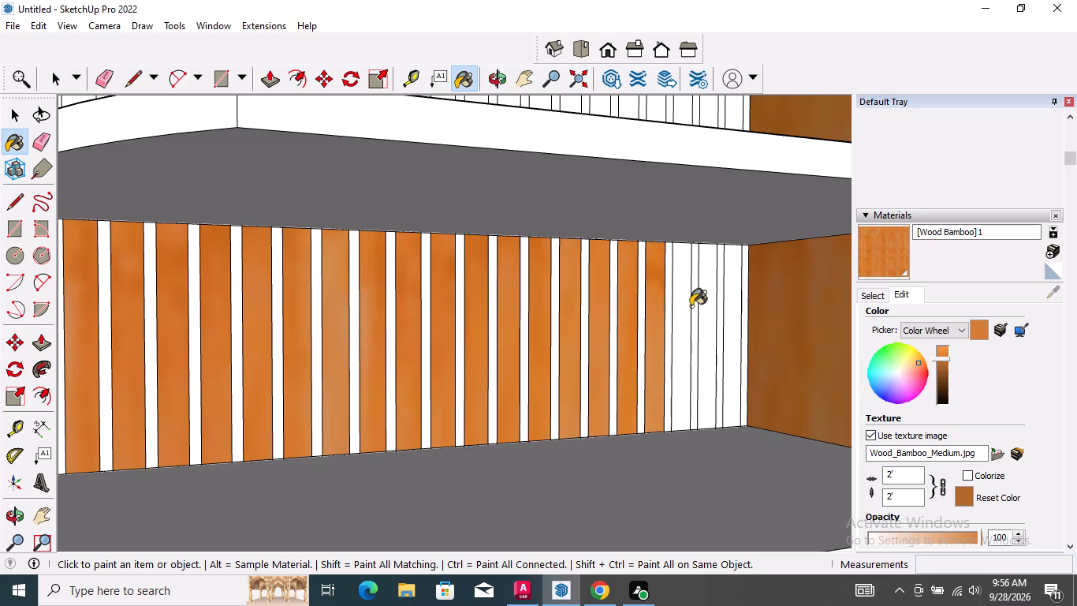
left_click(682, 306)
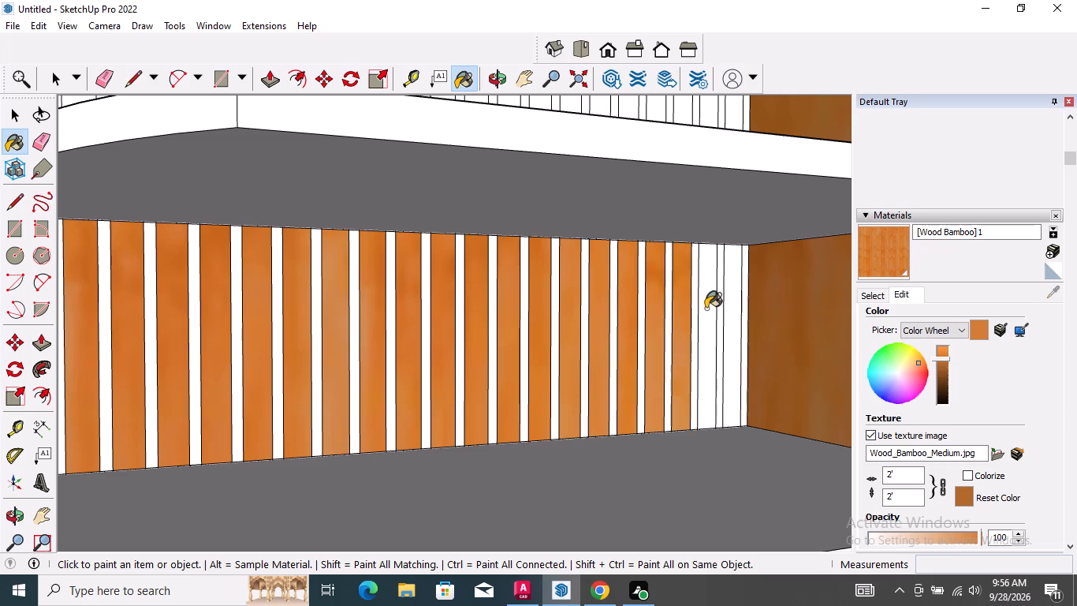
left_click(706, 309)
left_click(731, 309)
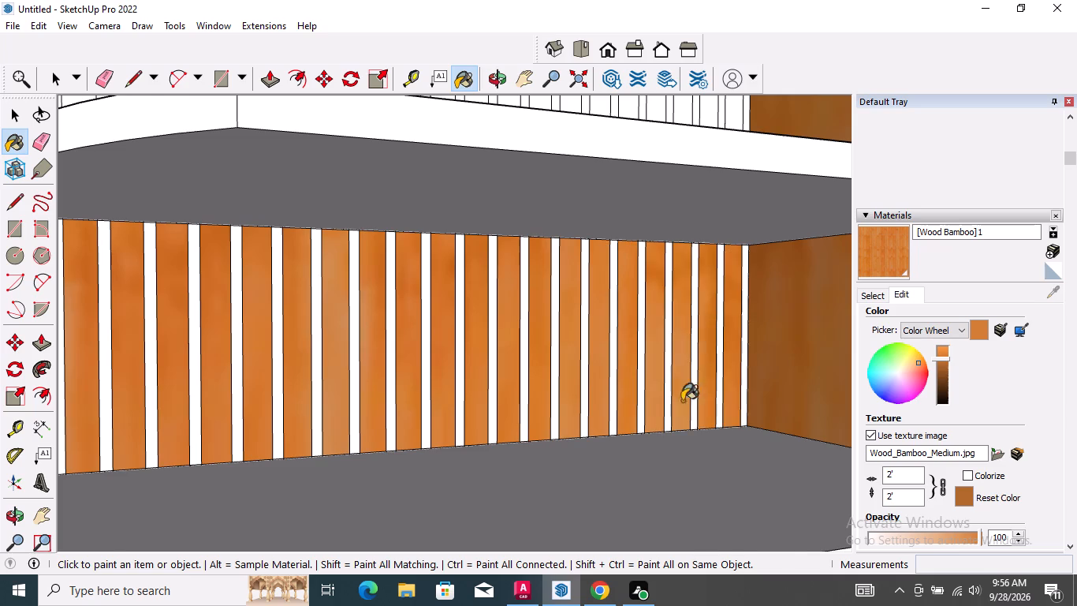
Paint the first eight white slats between the second and third shelves from below, starting beside the column, with [Wood Bamboo]1.
scroll(656, 441, "down", 9)
scroll(666, 319, "up", 8)
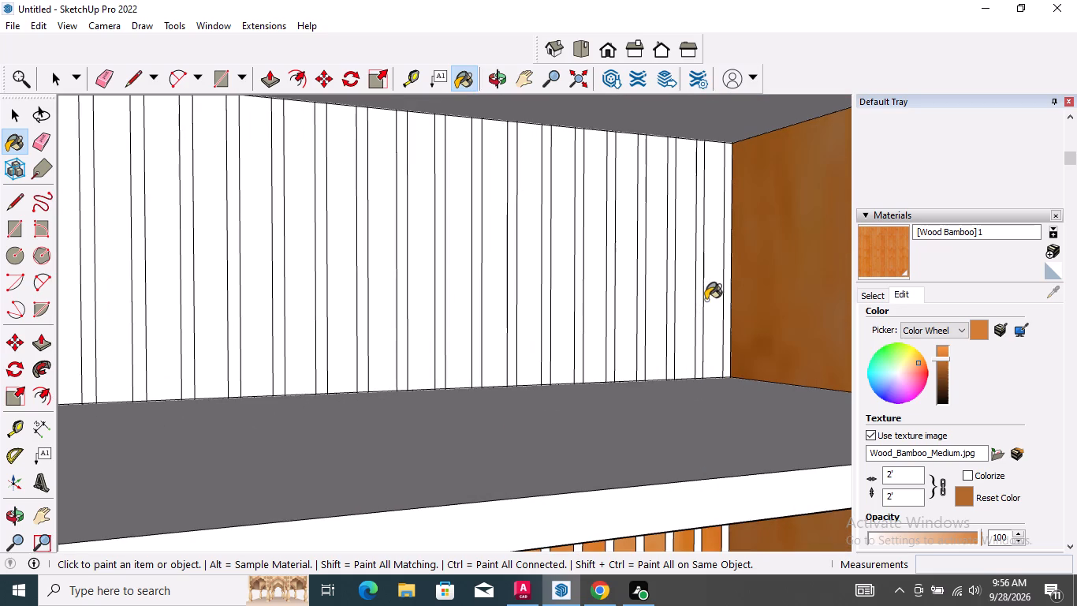
left_click(711, 285)
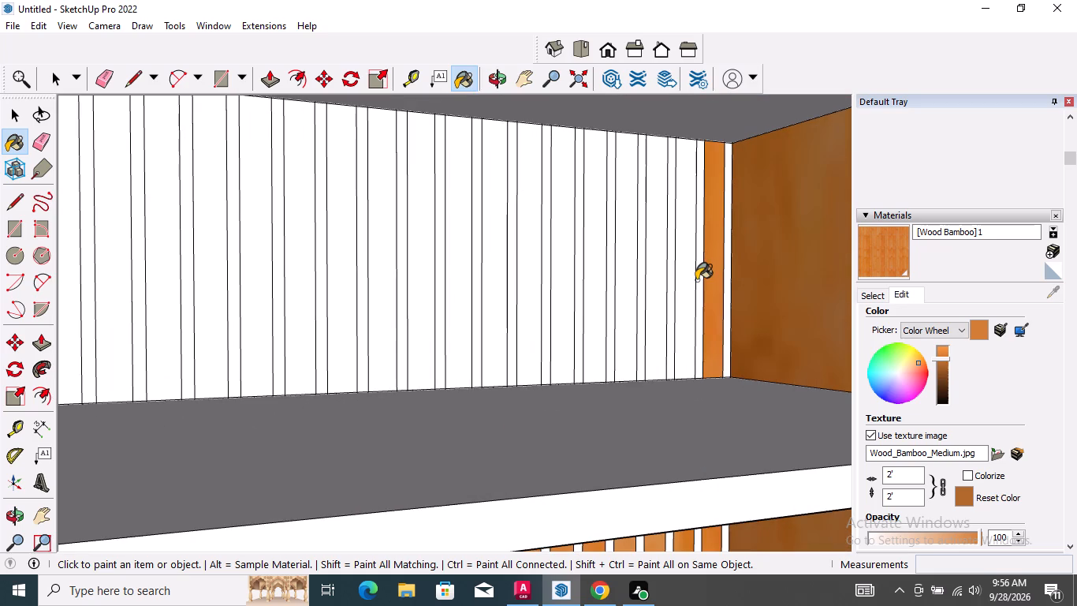
left_click(681, 279)
left_click_drag(655, 280, 647, 280)
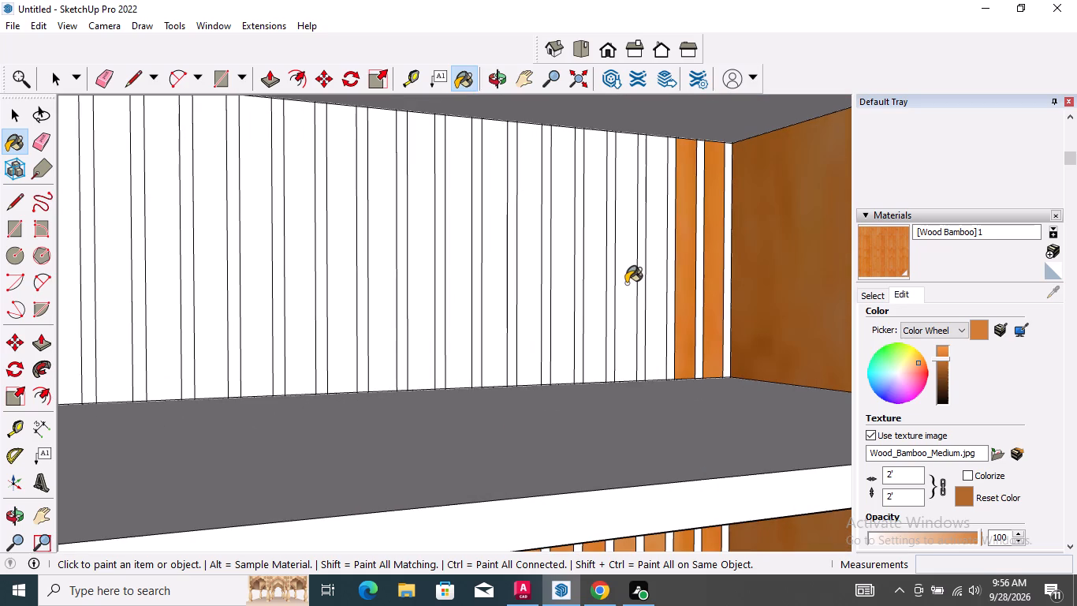
left_click(626, 282)
left_click(652, 283)
scroll(583, 281, "up", 4)
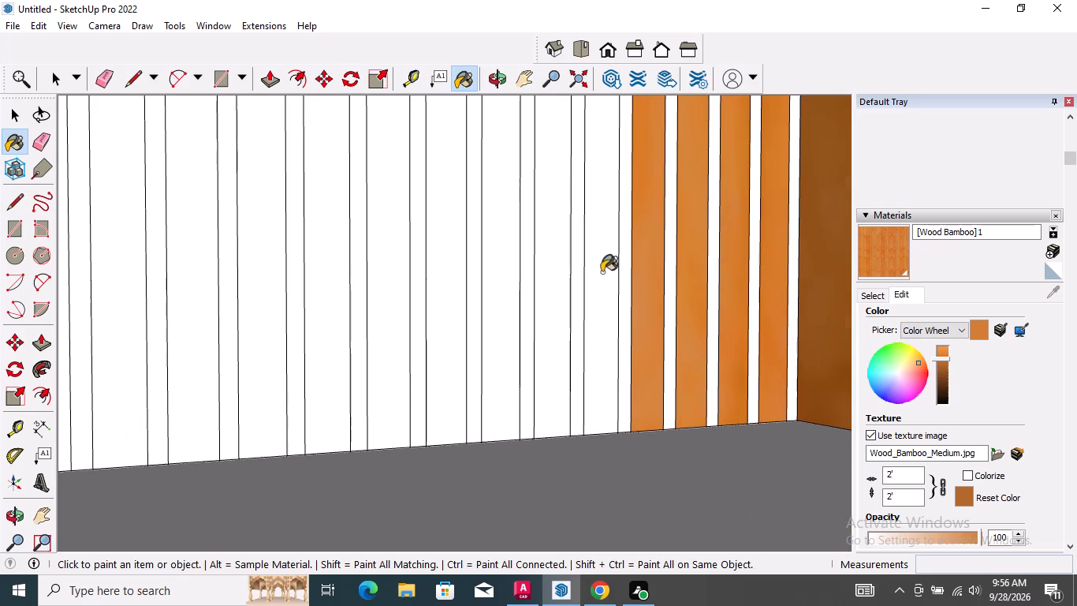
left_click(602, 271)
left_click(551, 262)
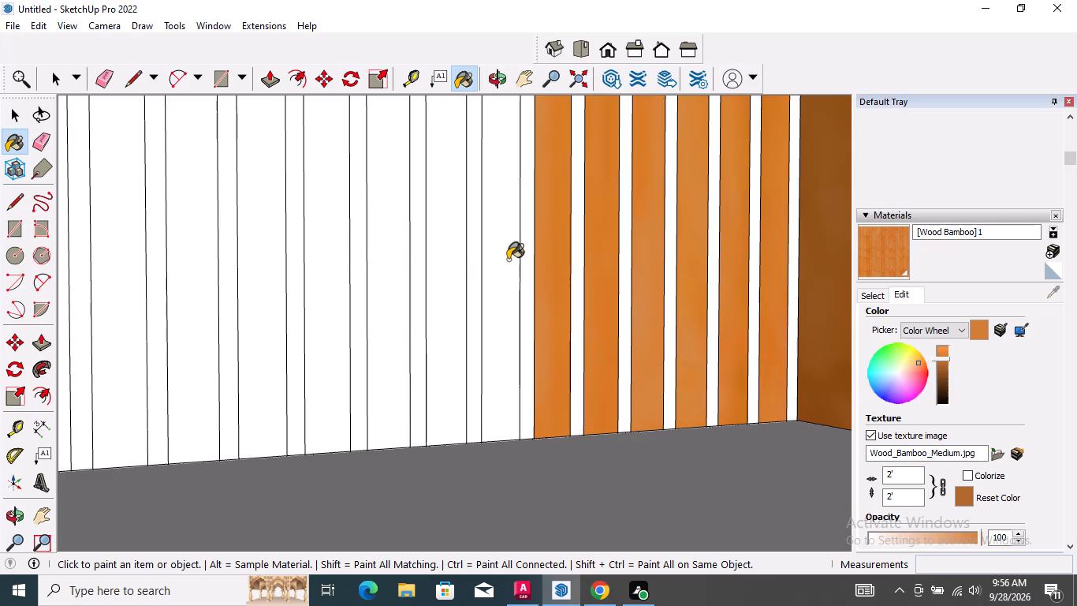
left_click(507, 260)
left_click(449, 252)
Paint the next six white slats between the second and third shelves, working towards the television frame, with [Wood Bamboo]1.
scroll(550, 299, "down", 5)
scroll(456, 279, "up", 4)
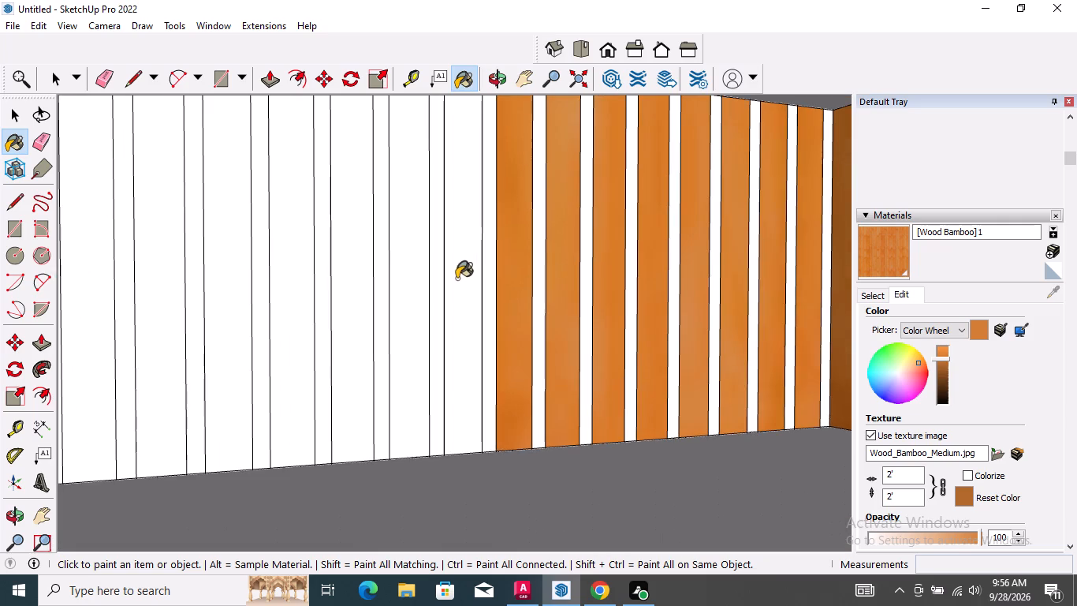
left_click(457, 279)
left_click(391, 270)
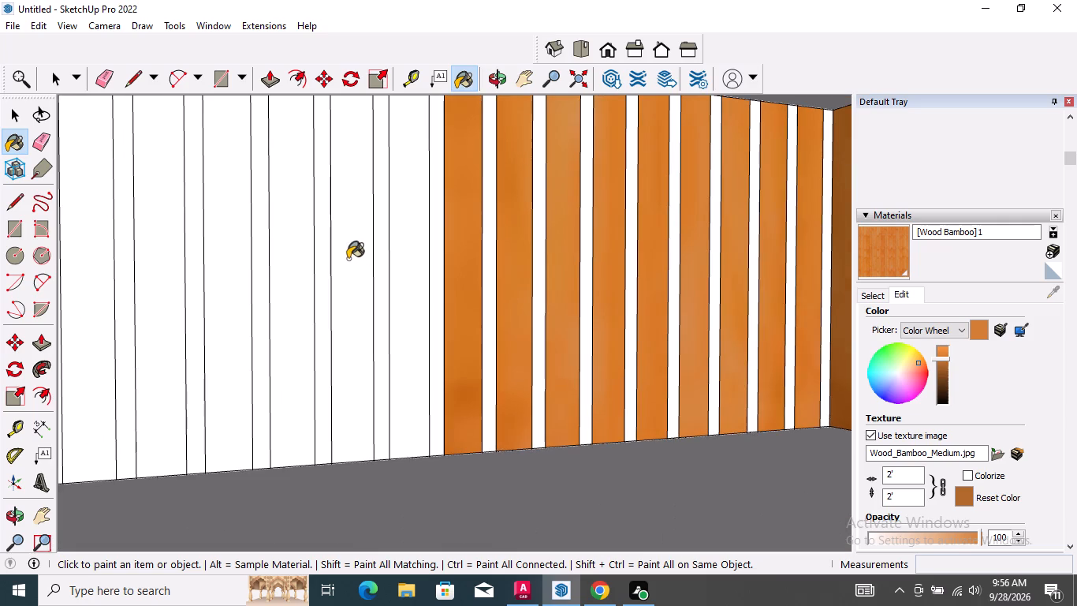
left_click_drag(348, 259, 360, 259)
scroll(581, 298, "down", 5)
scroll(399, 271, "up", 4)
left_click(428, 274)
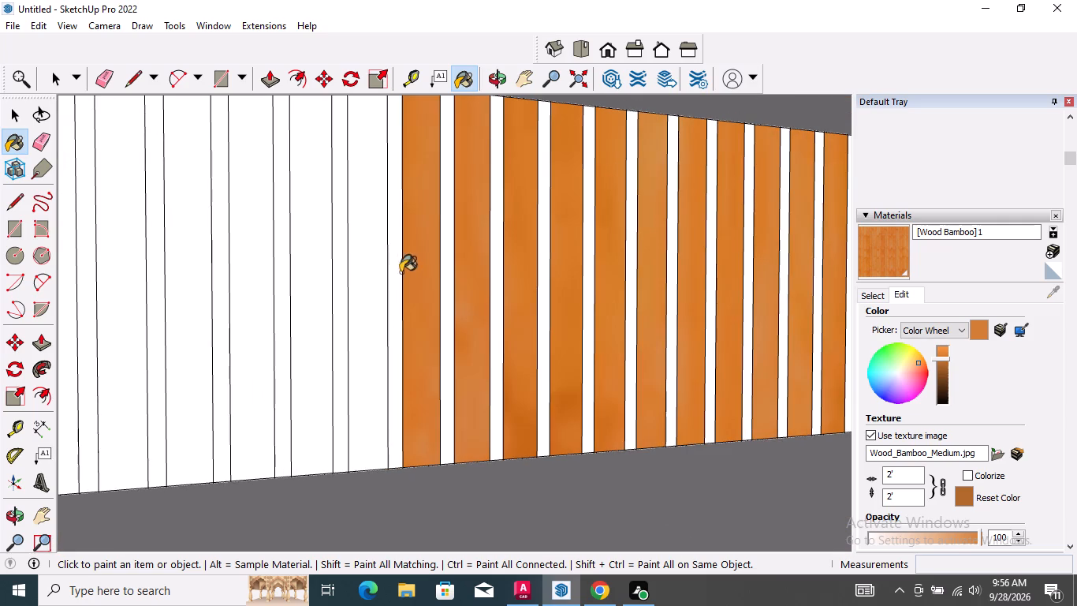
left_click(365, 267)
scroll(549, 312, "down", 4)
scroll(372, 266, "up", 3)
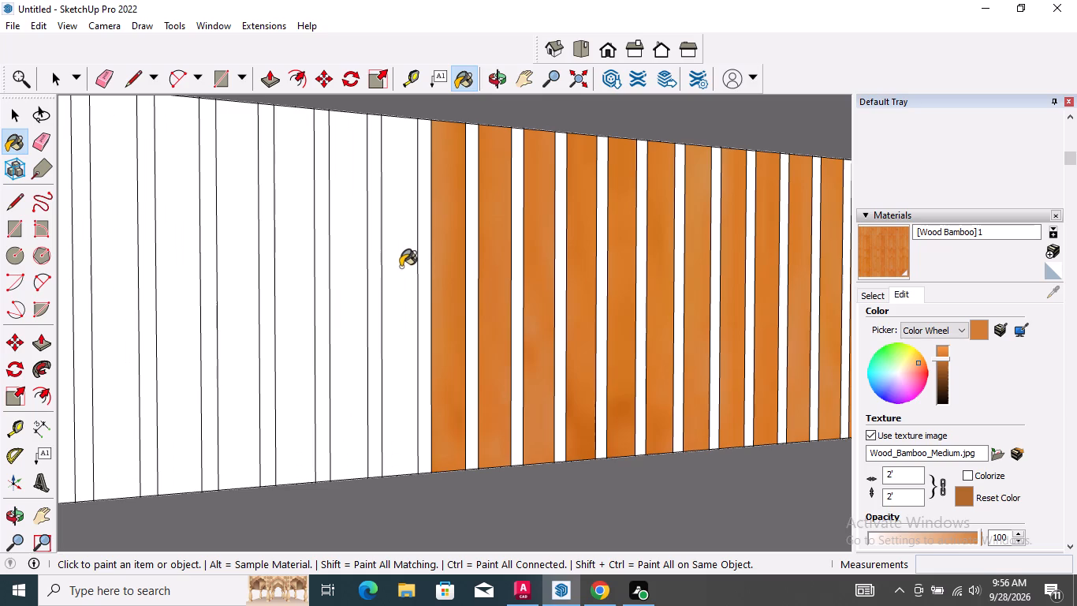
left_click(401, 267)
left_click(352, 259)
Paint the last seven white slats between the second and third shelves, up to the television frame, with [Wood Bamboo]1.
scroll(432, 288, "down", 4)
scroll(334, 267, "up", 4)
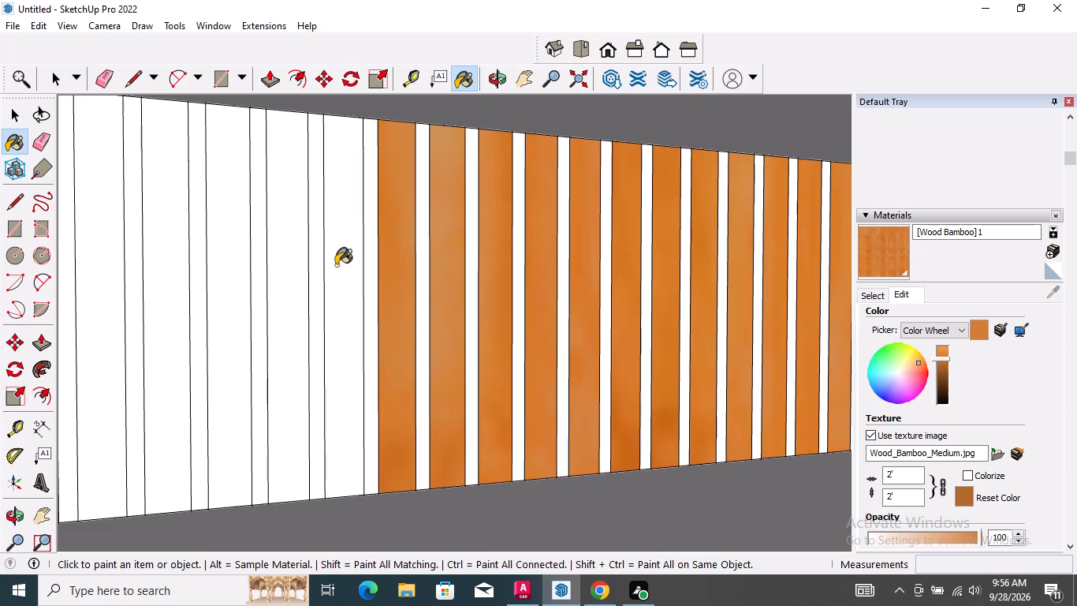
left_click(336, 265)
left_click(295, 249)
scroll(444, 296, "down", 4)
scroll(315, 271, "up", 3)
left_click(301, 264)
left_click_drag(244, 259, 252, 259)
scroll(512, 295, "down", 3)
scroll(275, 257, "up", 3)
left_click_drag(285, 257, 271, 255)
scroll(231, 244, "up", 1)
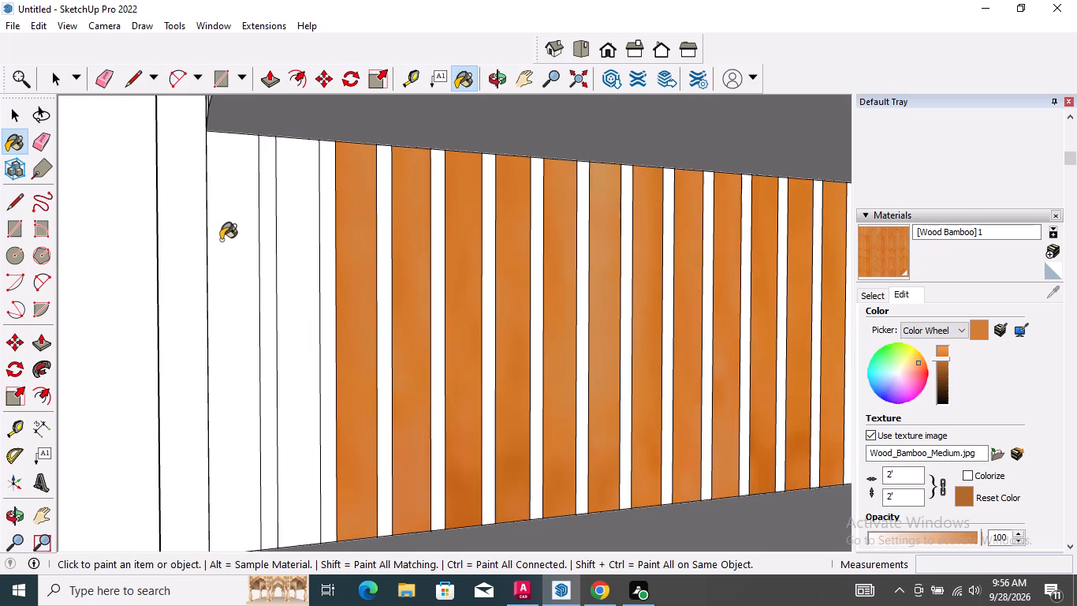
left_click(221, 240)
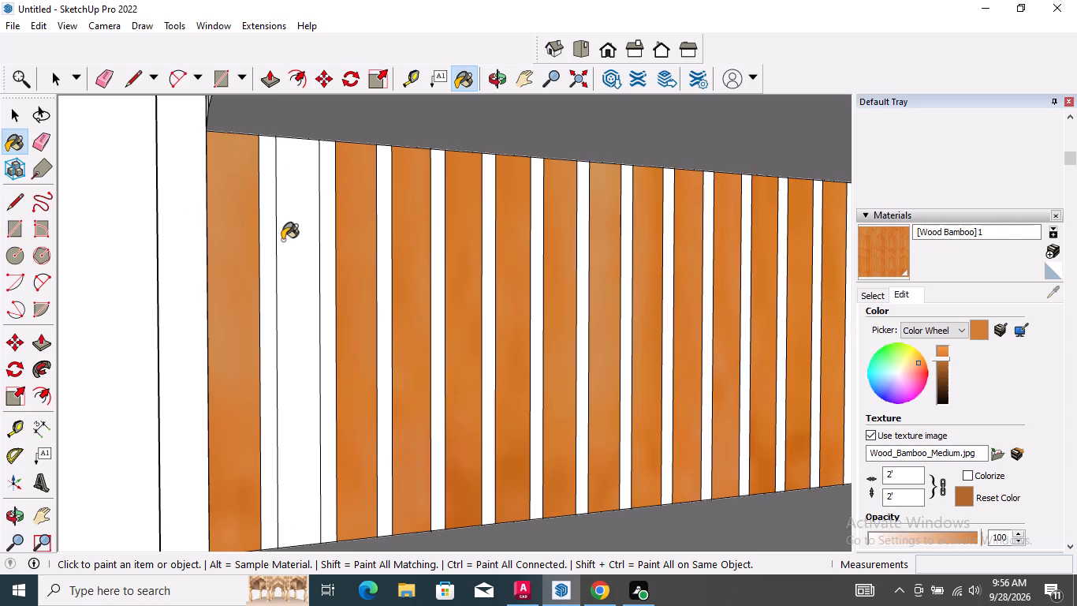
left_click(296, 241)
Paint the first six white slats between the third and top shelves, starting beside the television frame, with [Wood Bamboo]1.
scroll(390, 286, "down", 13)
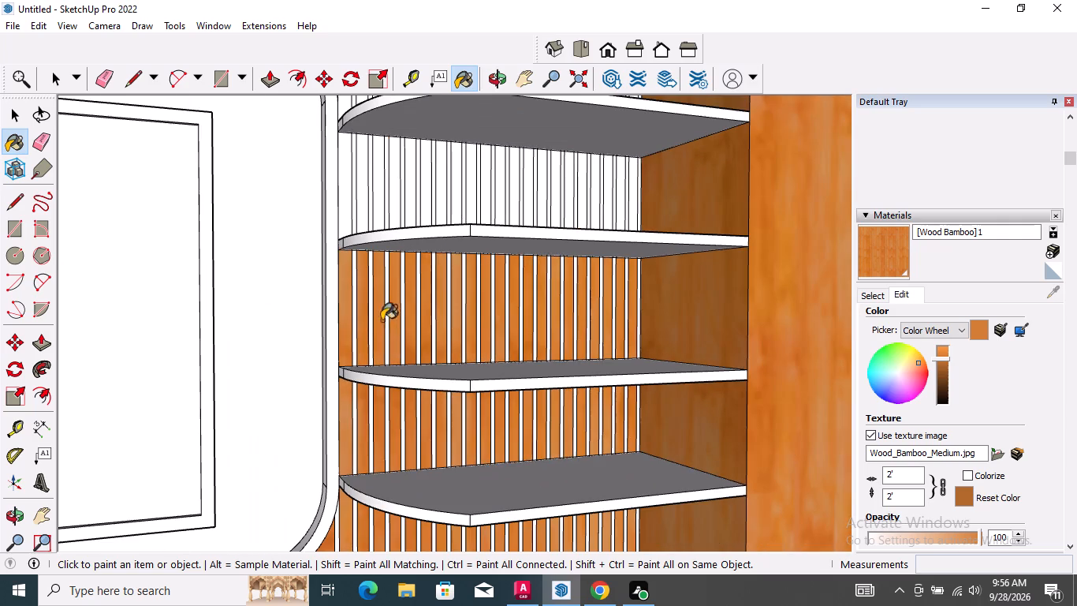
scroll(359, 173, "up", 8)
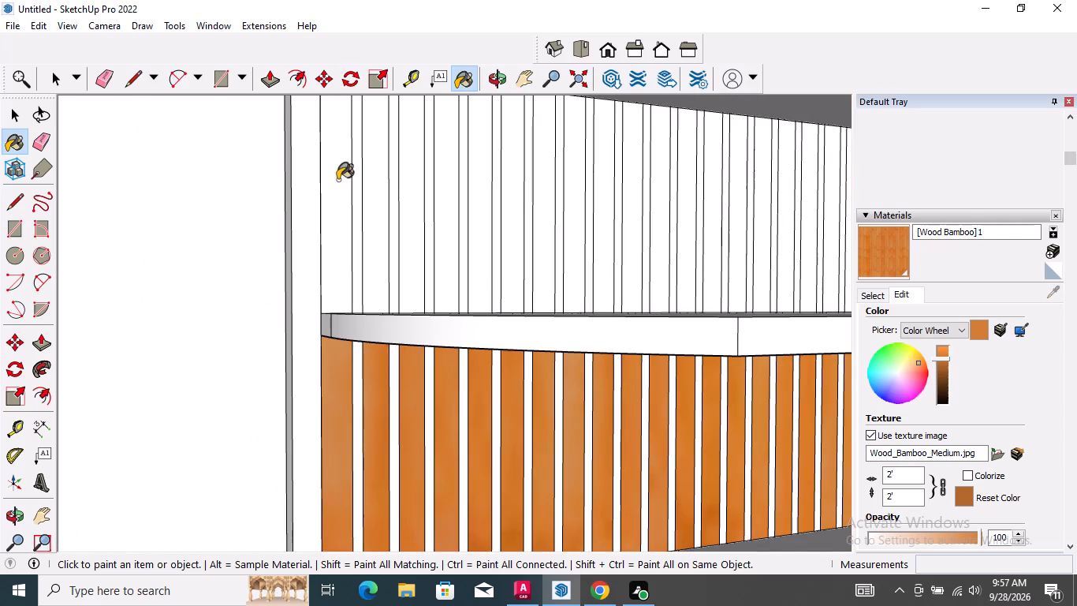
left_click(337, 180)
left_click(375, 171)
left_click(412, 169)
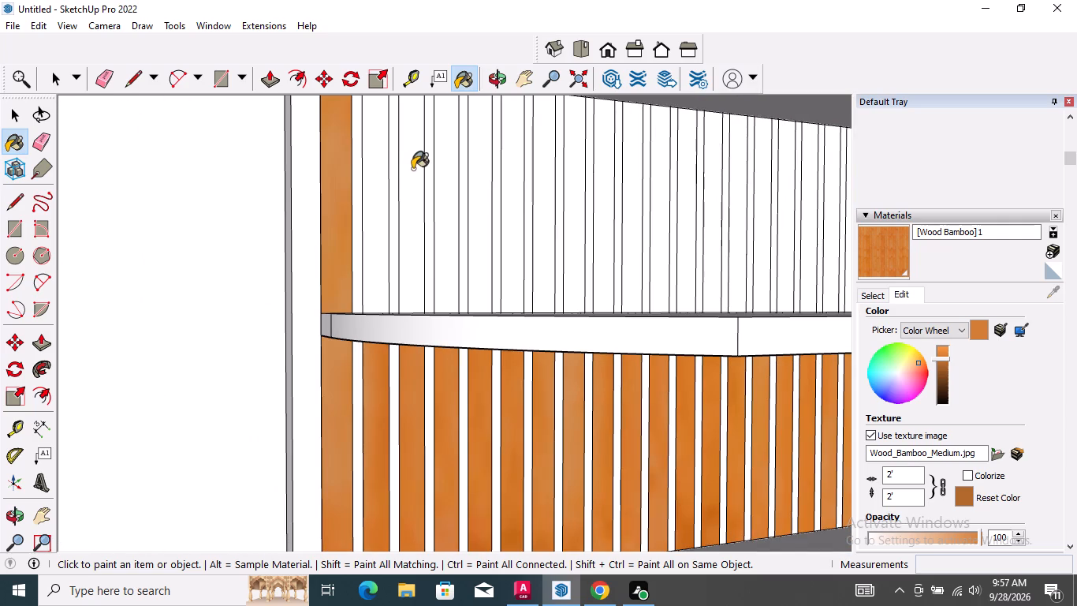
left_click(442, 169)
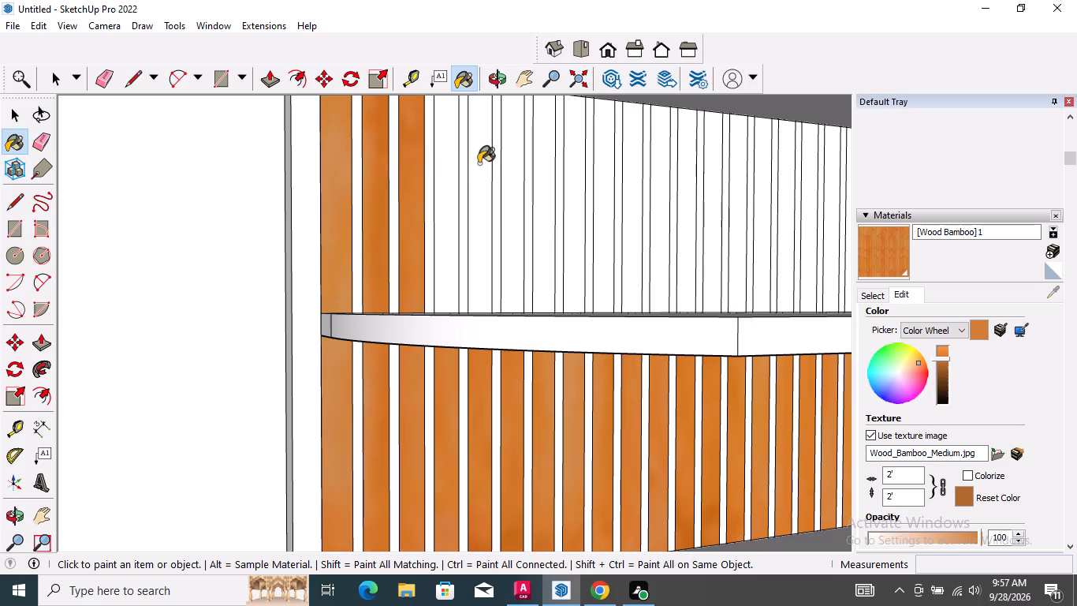
left_click(479, 163)
left_click(512, 163)
Paint the next six white slats between the third and top shelves with [Wood Bamboo]1.
left_click(542, 169)
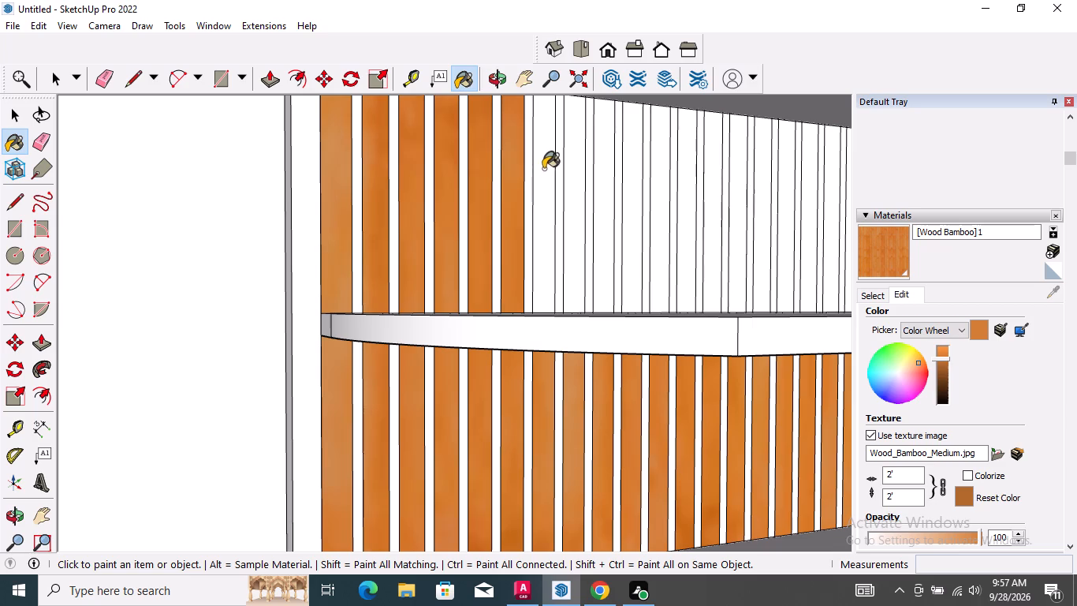
left_click(573, 178)
left_click(602, 182)
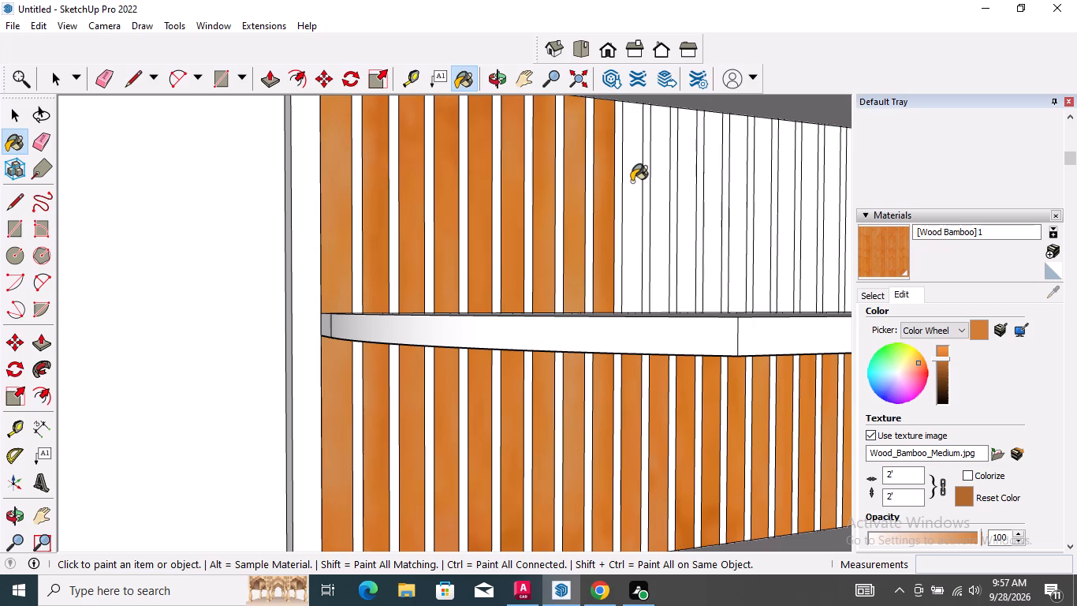
left_click(632, 181)
scroll(668, 181, "up", 4)
left_click(654, 179)
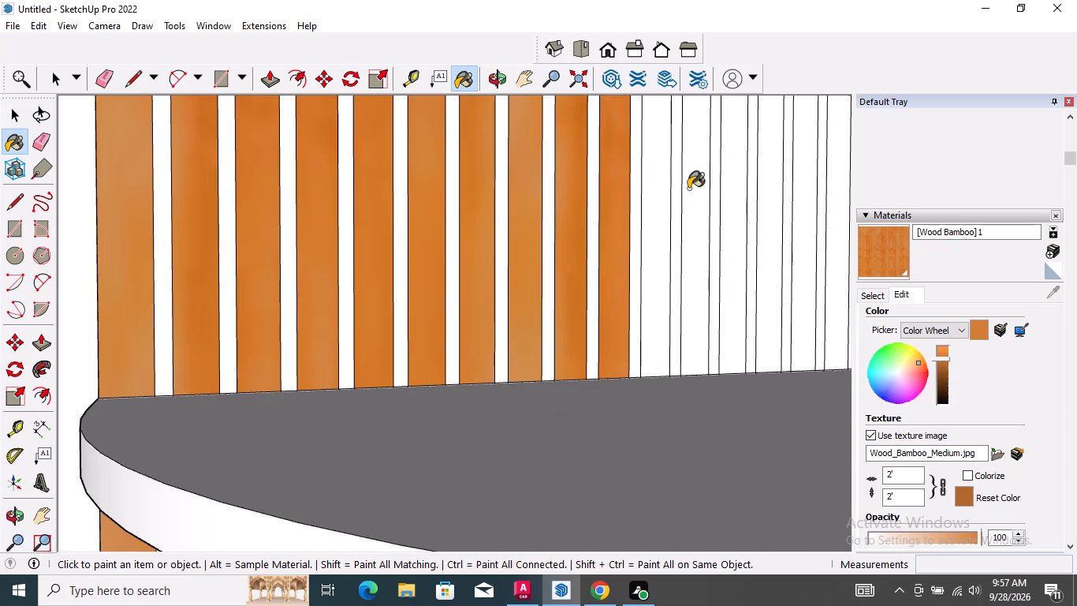
left_click(688, 189)
Paint the last nine white slats between the third and top shelves, up to the column, with [Wood Bamboo]1.
scroll(488, 244, "down", 4)
scroll(371, 244, "down", 4)
scroll(712, 234, "up", 2)
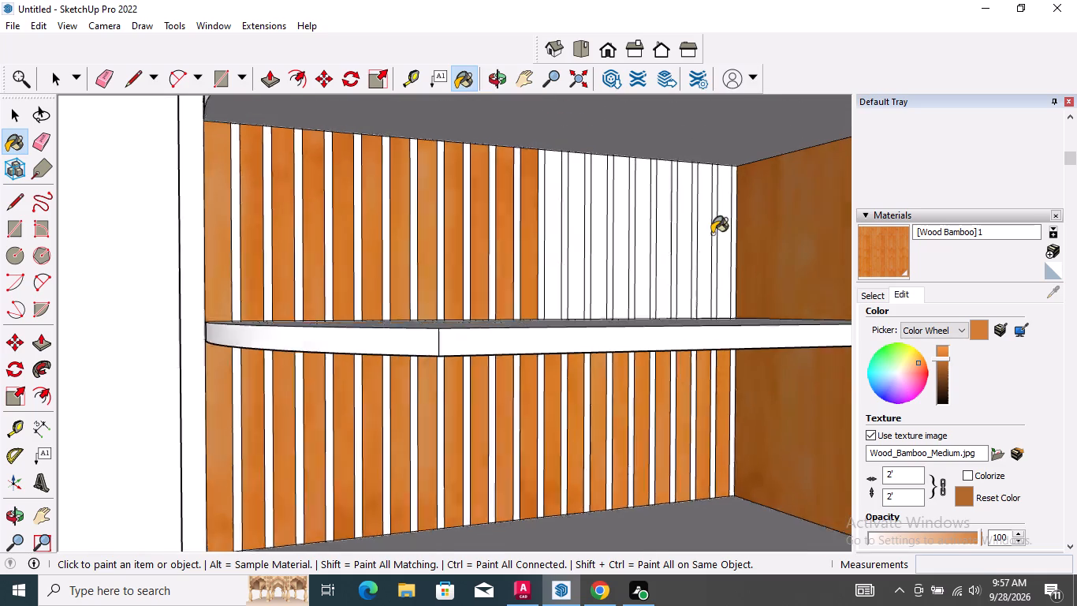
scroll(712, 234, "up", 2)
left_click(491, 234)
left_click(527, 233)
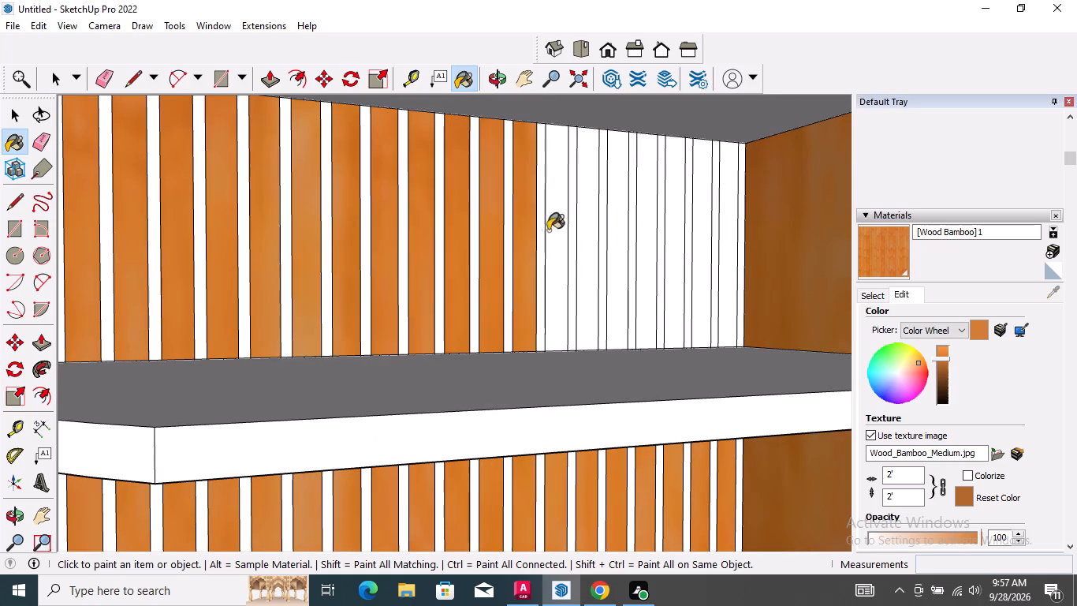
left_click(551, 230)
left_click(591, 227)
left_click(616, 224)
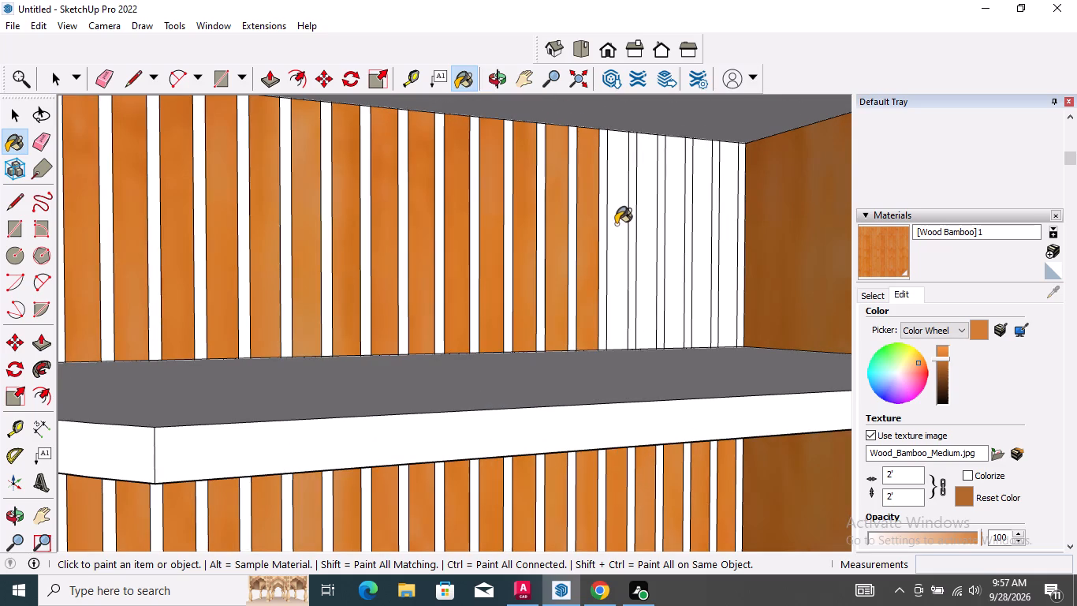
left_click(650, 226)
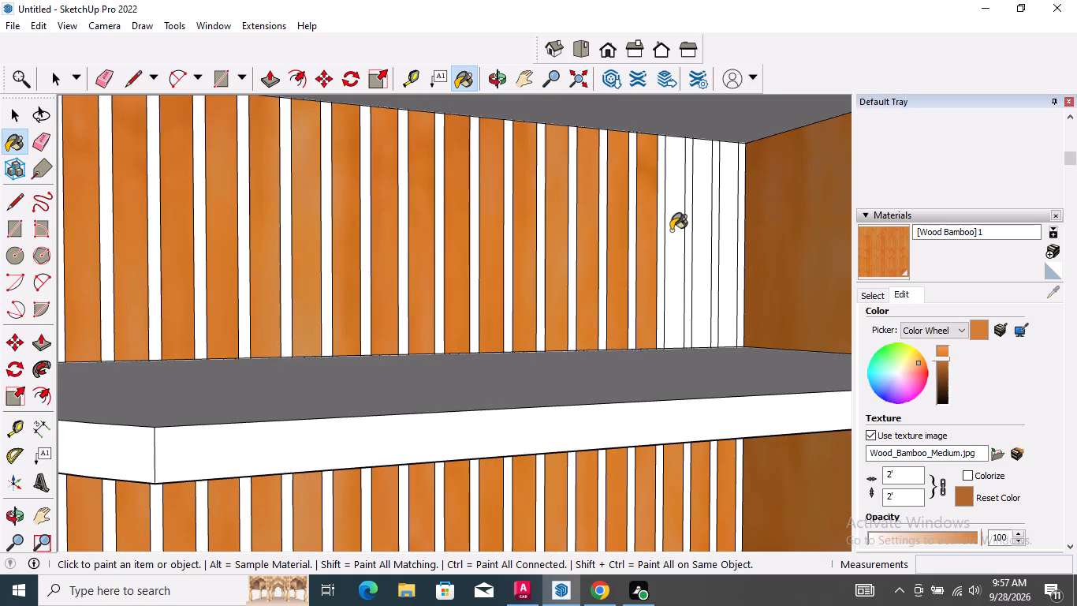
left_click(673, 225)
left_click(701, 221)
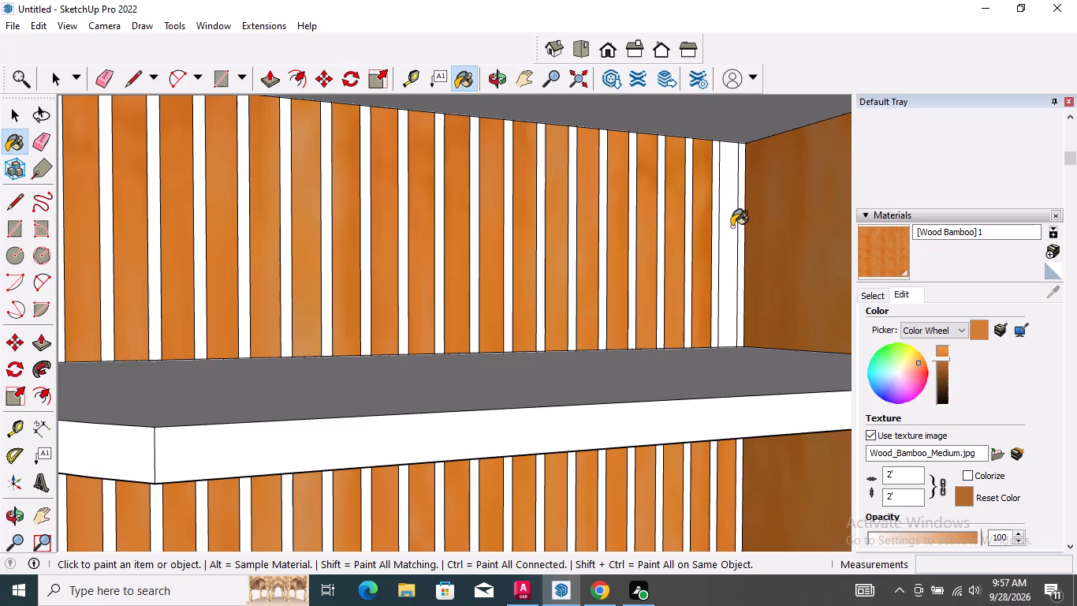
left_click(731, 226)
Paint the first five white slats above the top shelf, starting beside the column, with [Wood Bamboo]1.
scroll(500, 366, "down", 9)
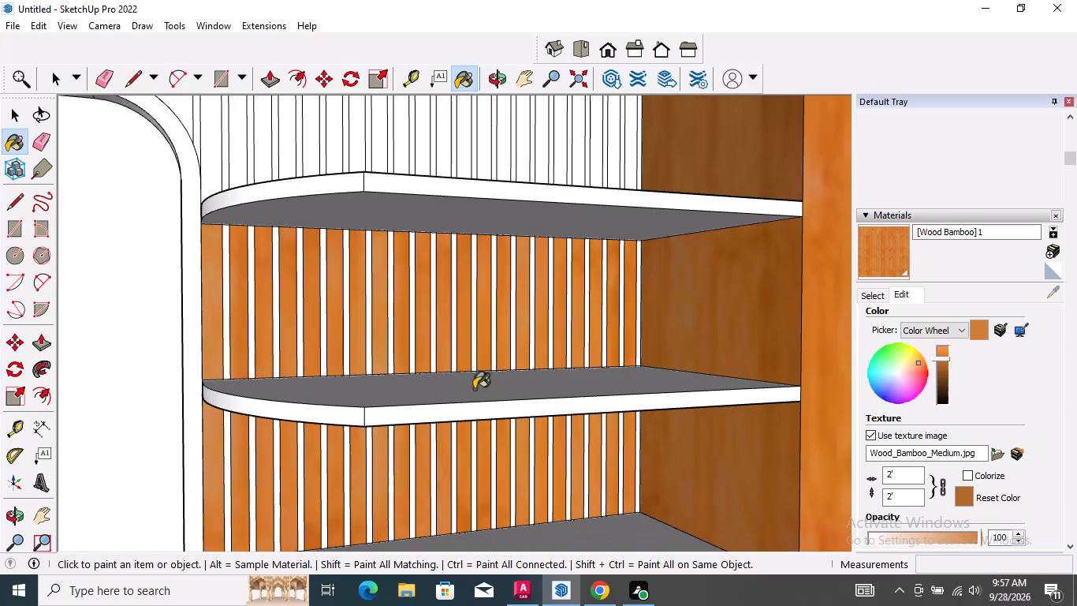
scroll(454, 324, "down", 4)
middle_click_drag(500, 282, 511, 336)
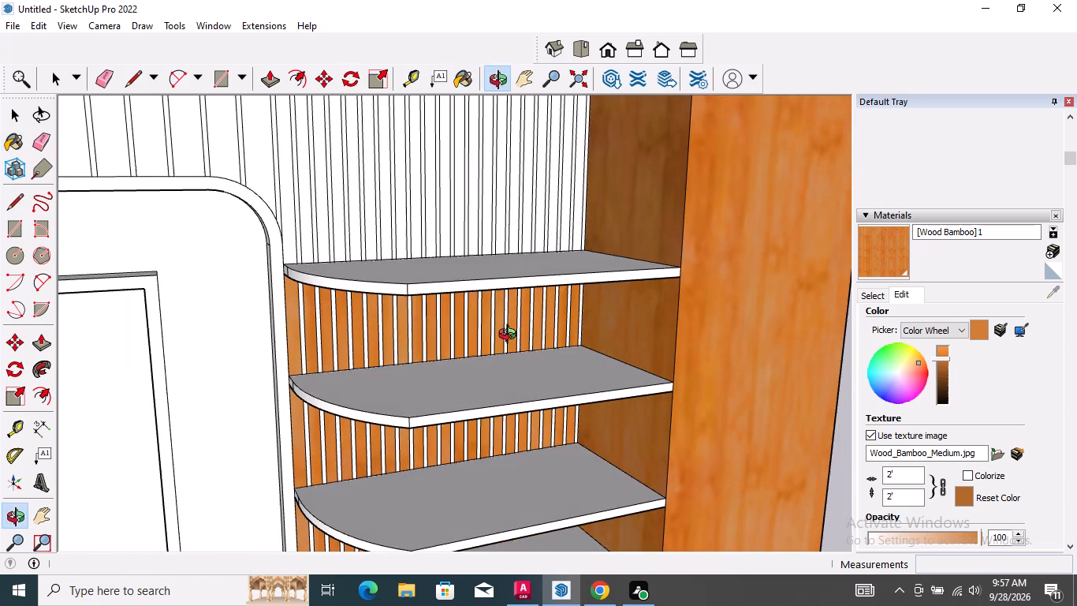
scroll(571, 211, "up", 8)
left_click(579, 186)
left_click(553, 190)
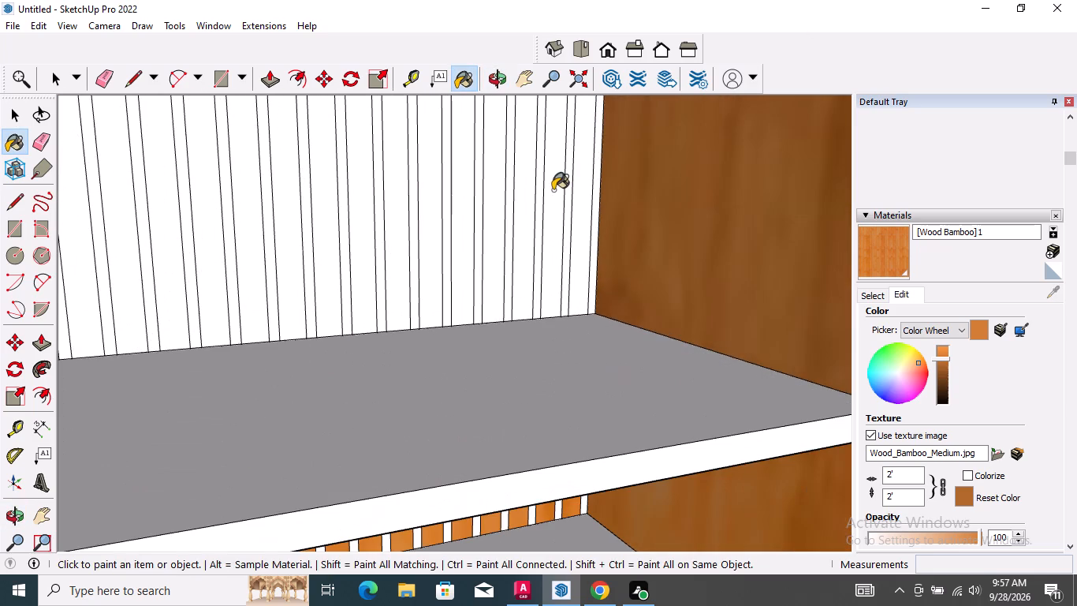
left_click_drag(527, 193, 520, 194)
left_click(493, 194)
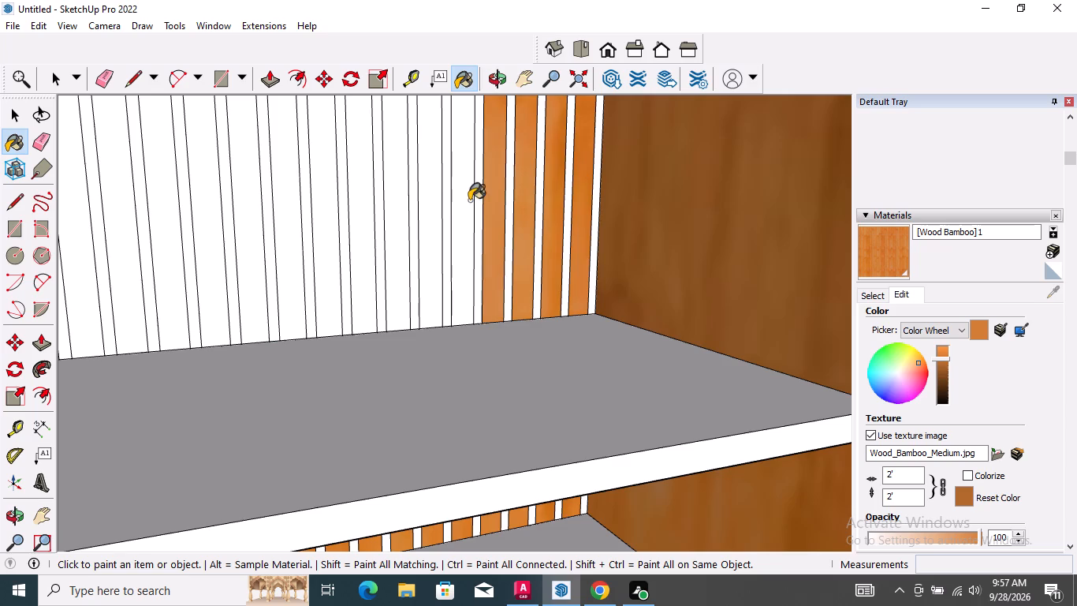
left_click(458, 203)
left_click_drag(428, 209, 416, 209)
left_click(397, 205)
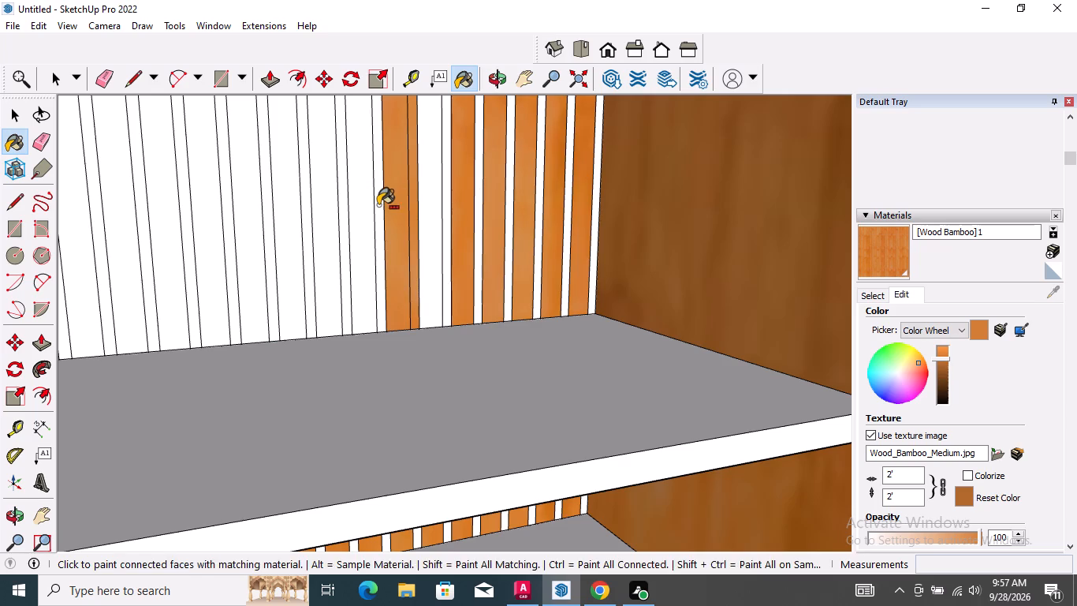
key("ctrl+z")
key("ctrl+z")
Paint the next six white slats above the top shelf with [Wood Bamboo]1.
left_click(425, 216)
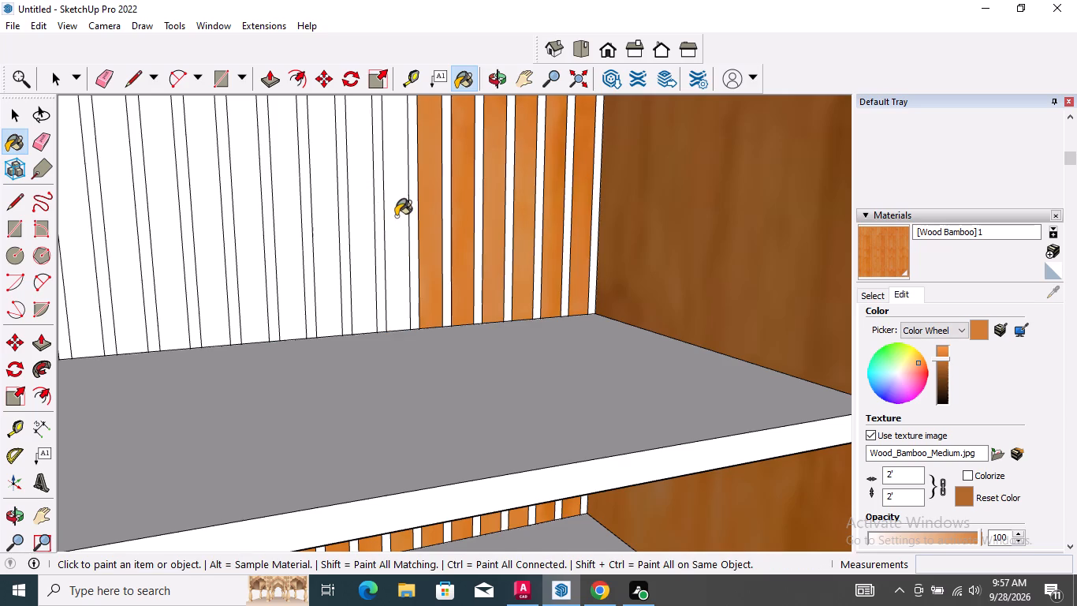
left_click(392, 216)
left_click(362, 225)
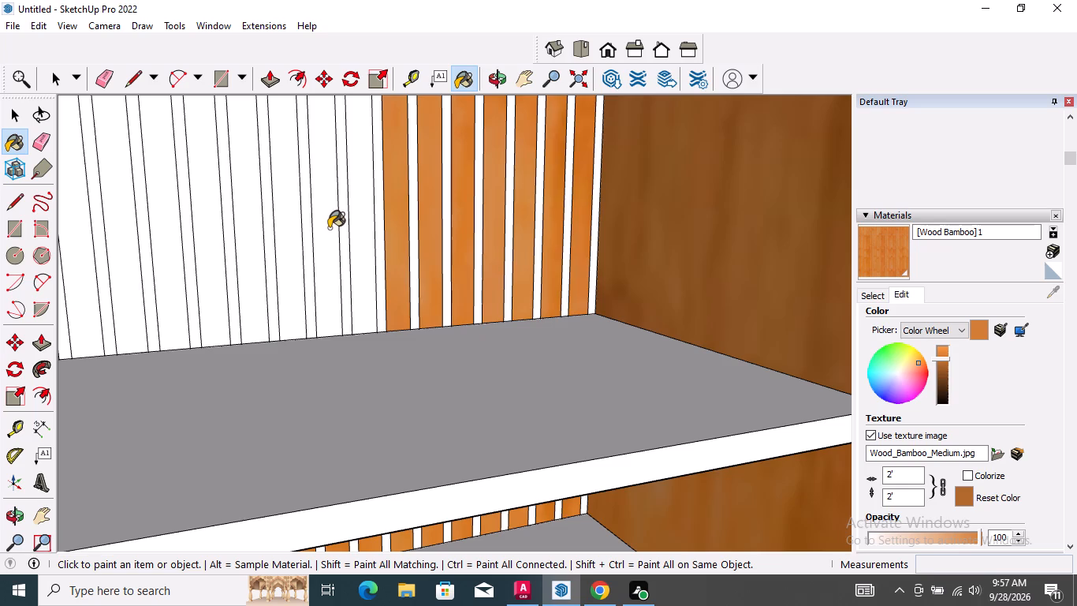
left_click(327, 228)
left_click(284, 228)
left_click(248, 226)
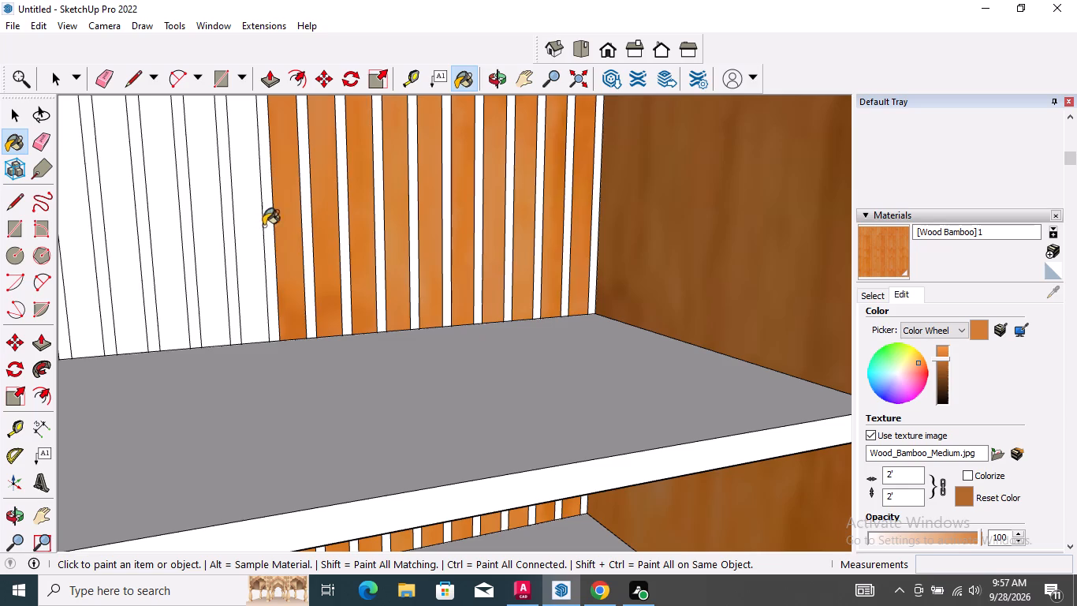
Paint another six white slats above the top shelf, continuing towards the television frame, with [Wood Bamboo]1.
scroll(420, 261, "down", 8)
scroll(367, 255, "up", 4)
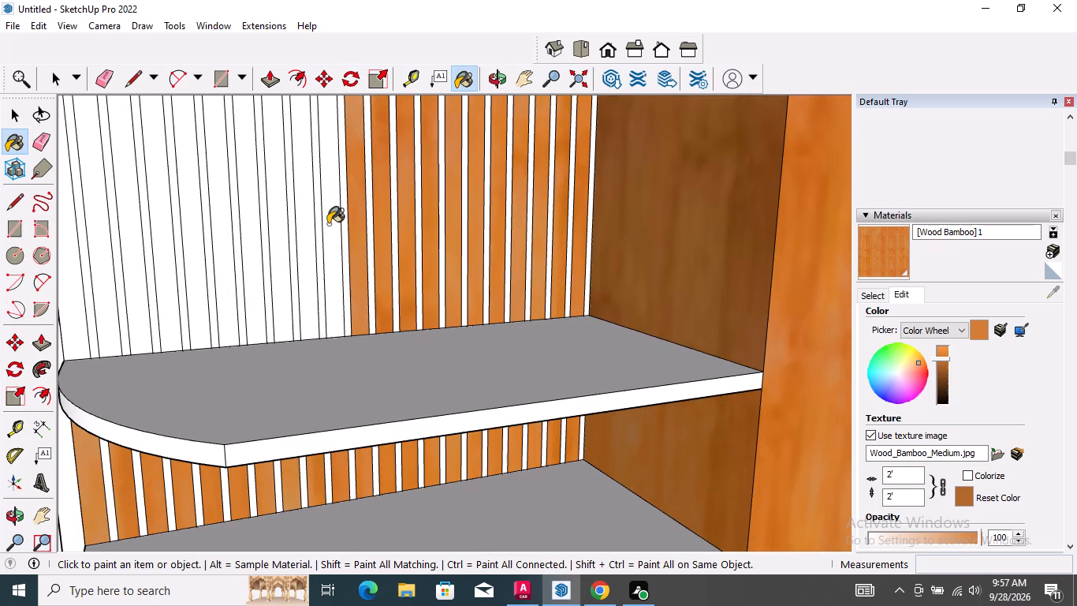
left_click(328, 224)
left_click(305, 219)
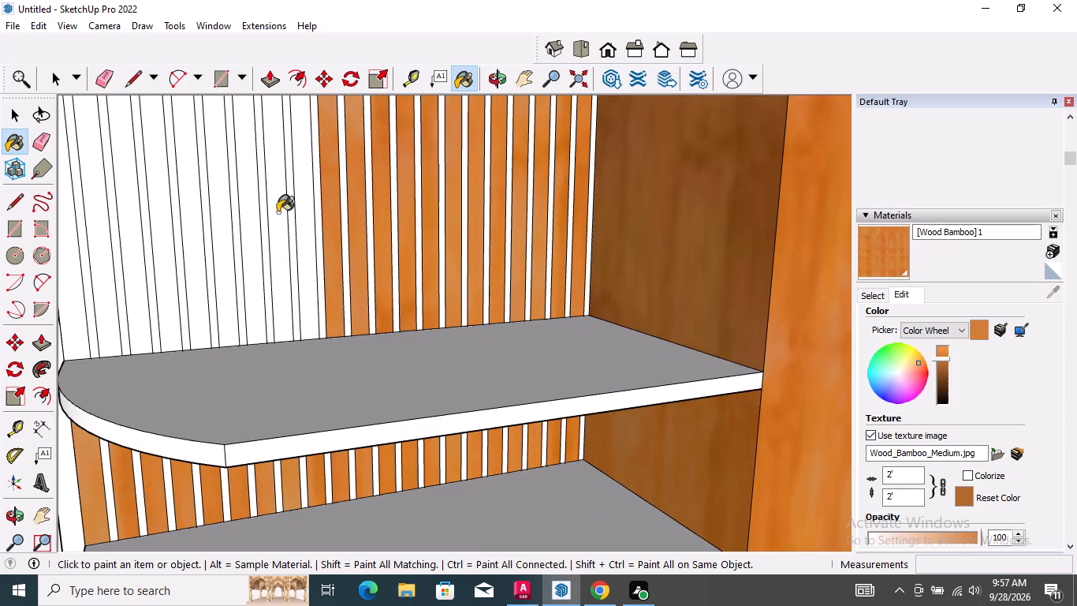
left_click(277, 211)
left_click(246, 208)
scroll(334, 230, "down", 4)
scroll(258, 215, "up", 4)
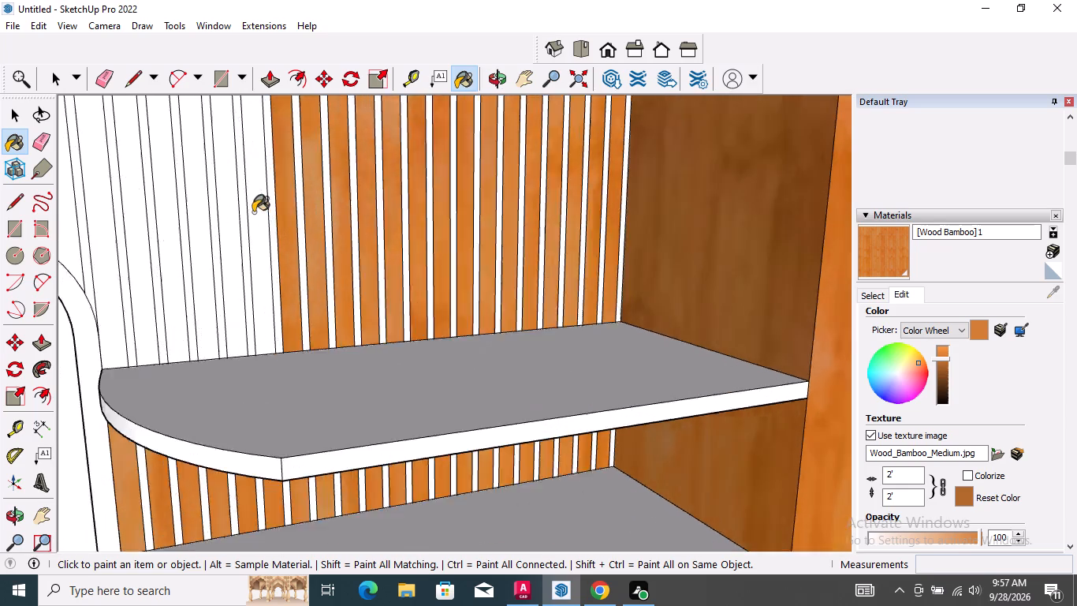
left_click(252, 210)
left_click(222, 208)
Paint the last five white slats above the top shelf, including the wide one at the television frame's corner, with [Wood Bamboo]1.
scroll(331, 233, "down", 5)
scroll(265, 223, "up", 4)
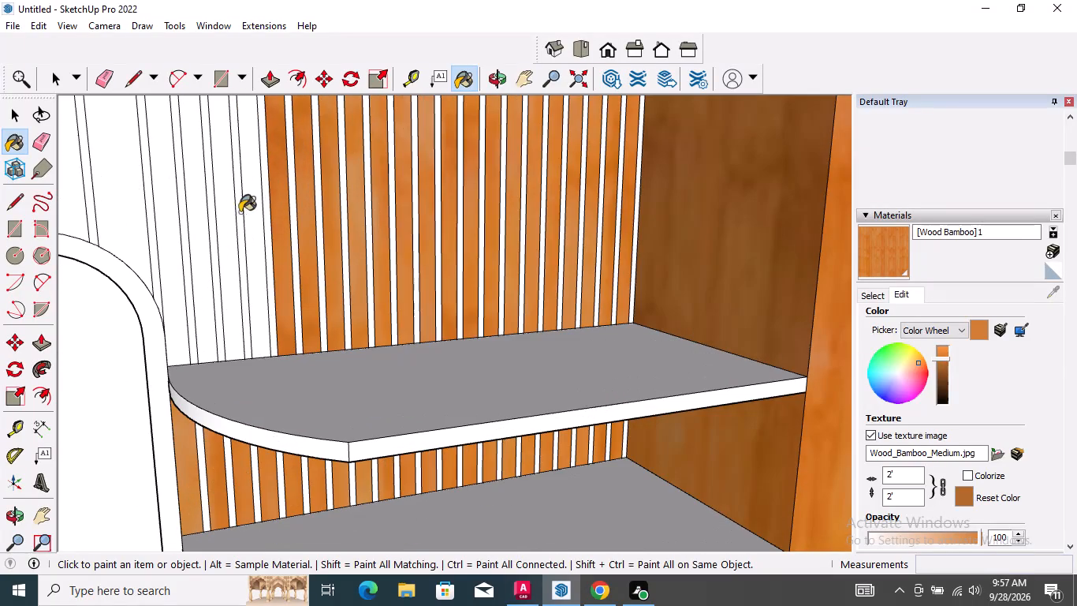
left_click(250, 198)
left_click(224, 193)
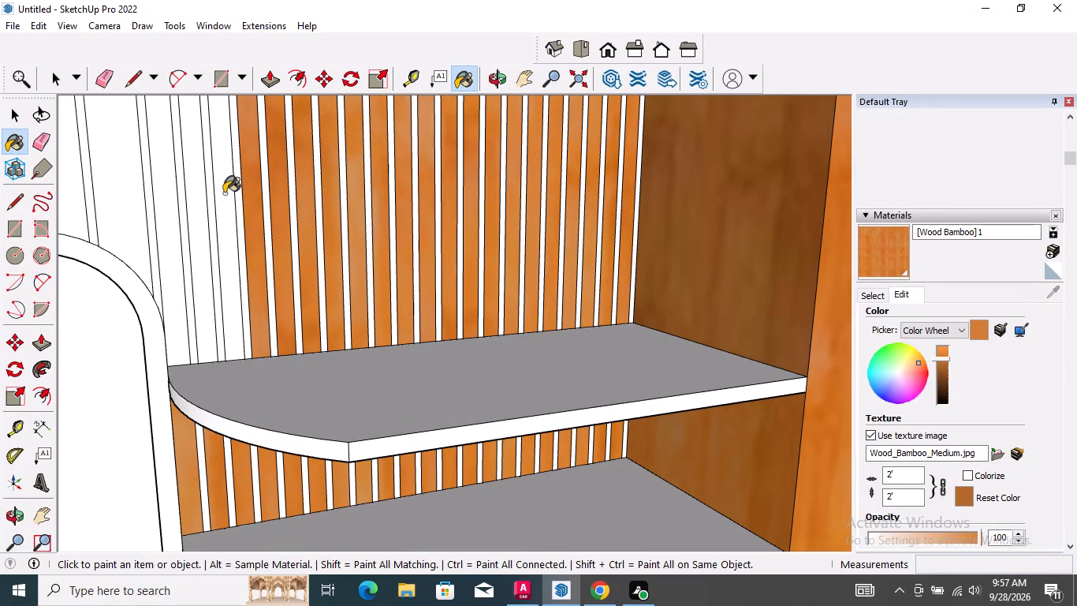
left_click_drag(190, 195, 199, 196)
scroll(365, 232, "down", 4)
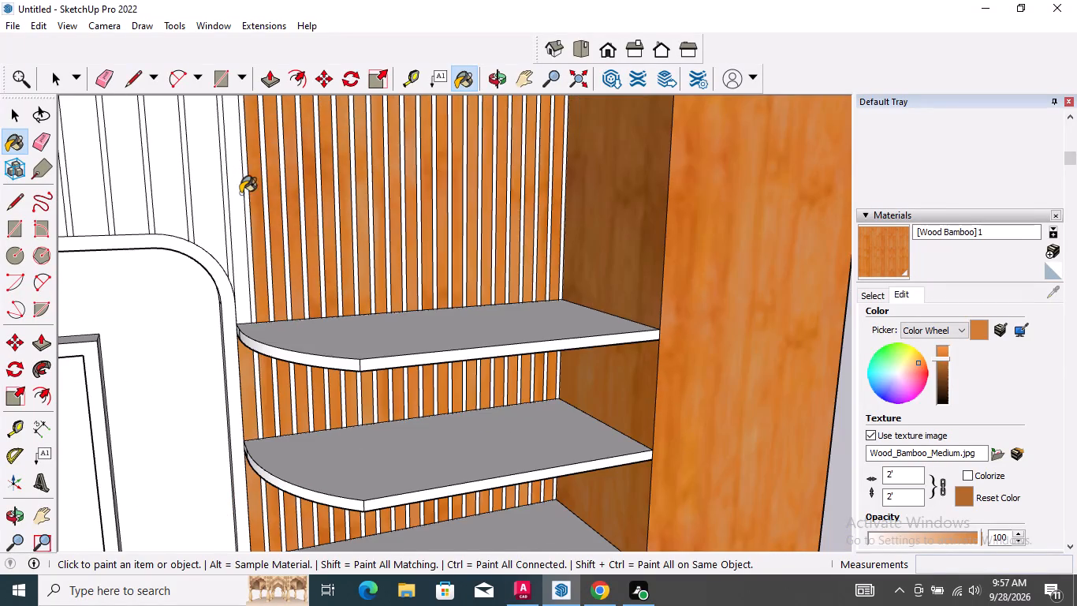
scroll(240, 193, "up", 4)
left_click(237, 191)
left_click(185, 185)
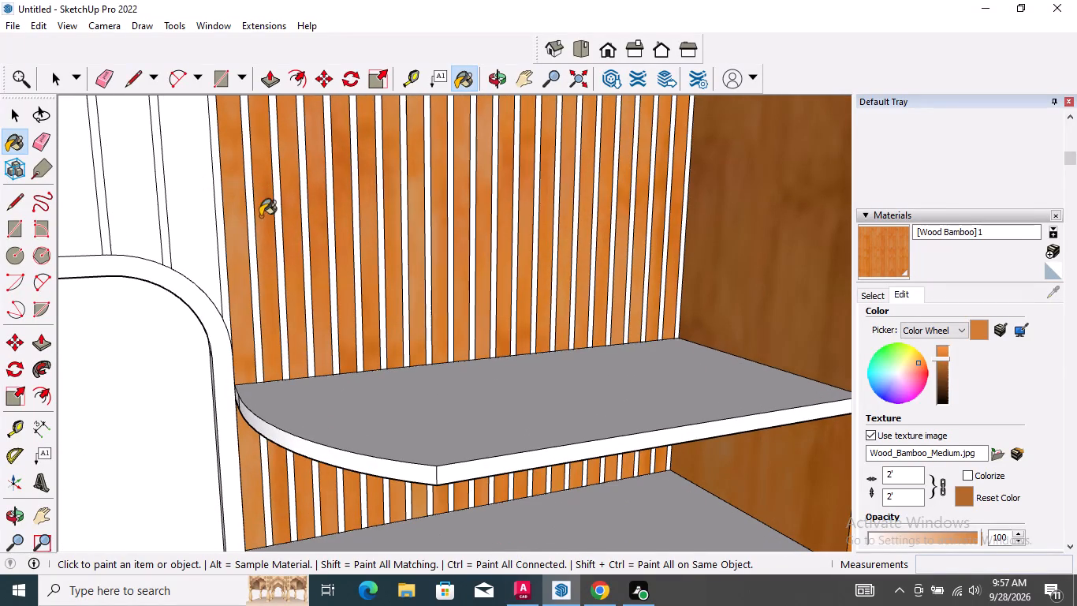
Paint the first seven white slats above the television frame, starting from the shelf side, with [Wood Bamboo]1.
scroll(423, 301, "down", 9)
scroll(308, 228, "up", 4)
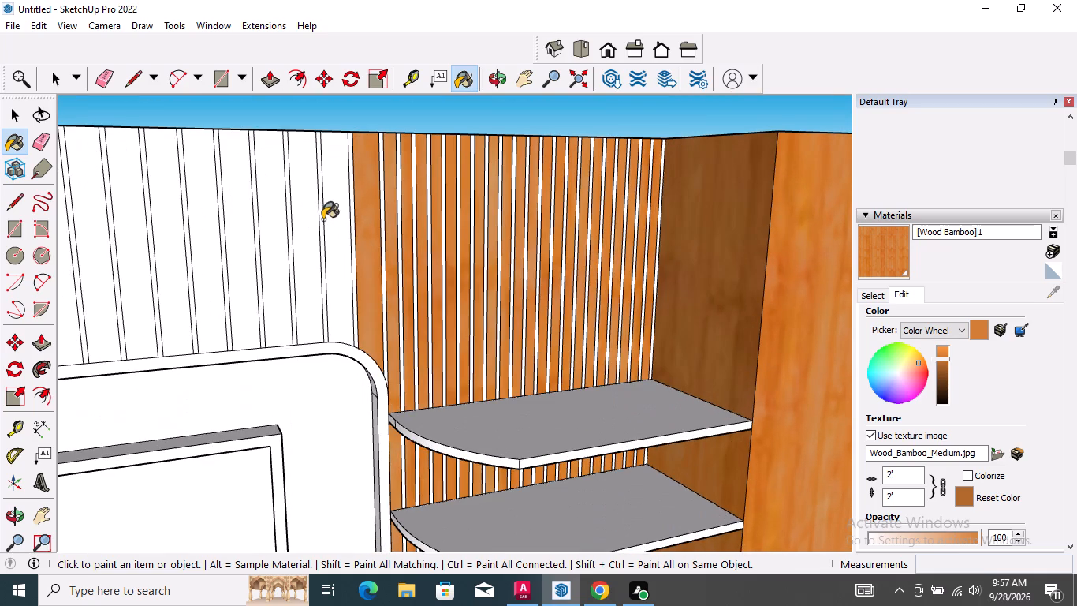
left_click(333, 200)
left_click(304, 198)
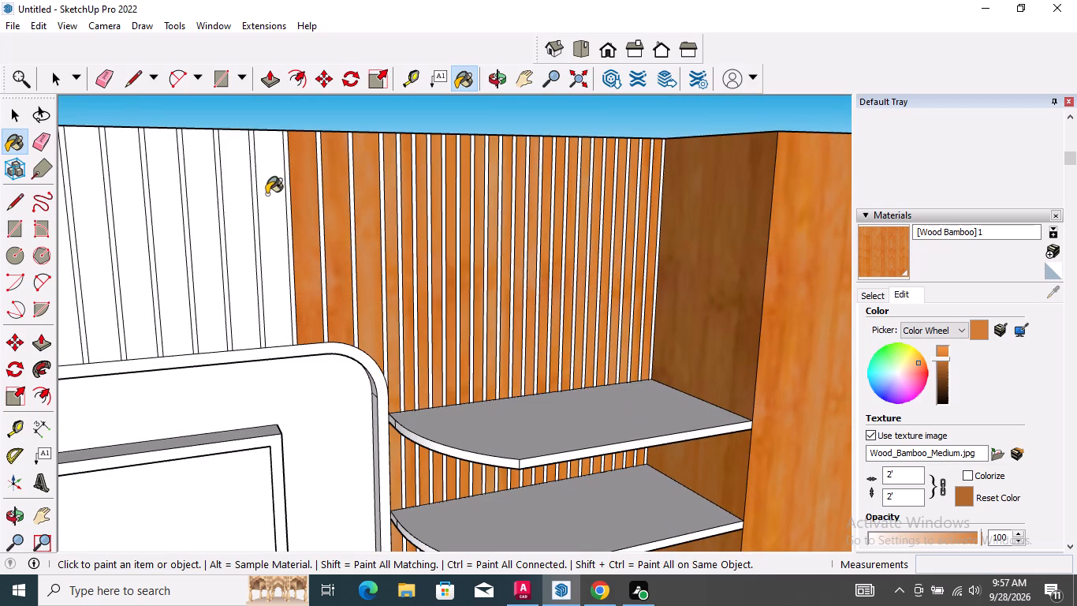
left_click(266, 194)
left_click(239, 195)
scroll(319, 236, "down", 5)
scroll(267, 234, "up", 5)
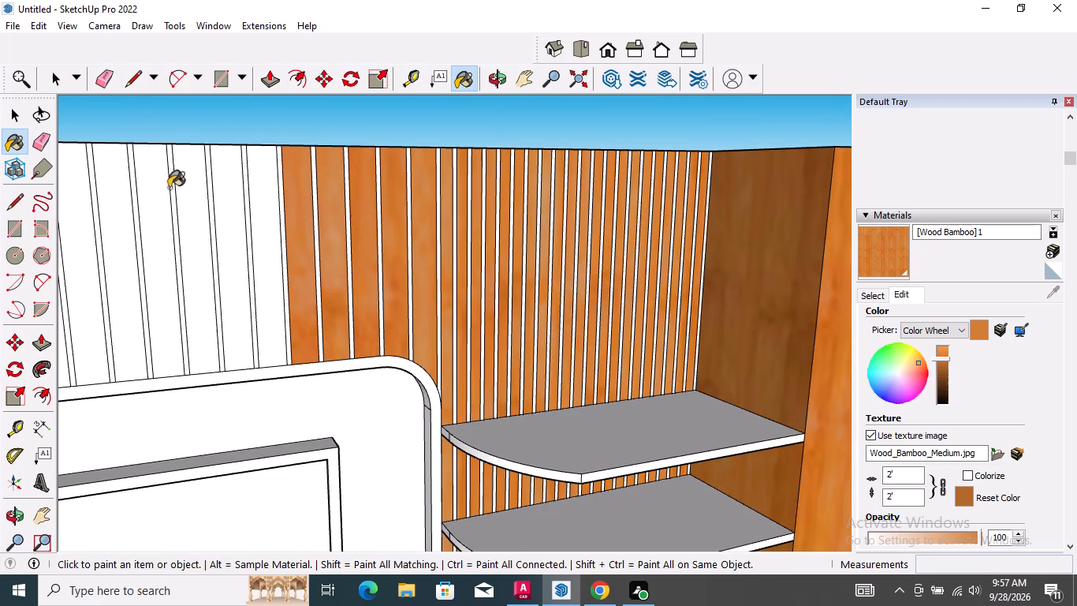
left_click(261, 194)
left_click(231, 195)
left_click(196, 195)
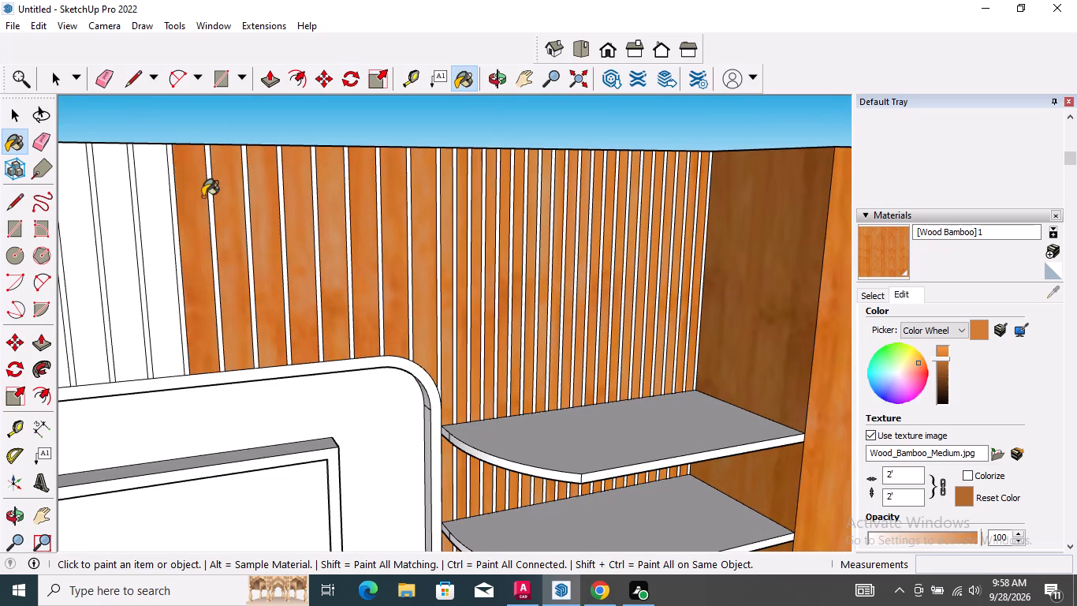
Paint the next three white slats above the television frame with [Wood Bamboo]1.
scroll(256, 224, "down", 5)
scroll(320, 237, "down", 4)
scroll(189, 209, "up", 4)
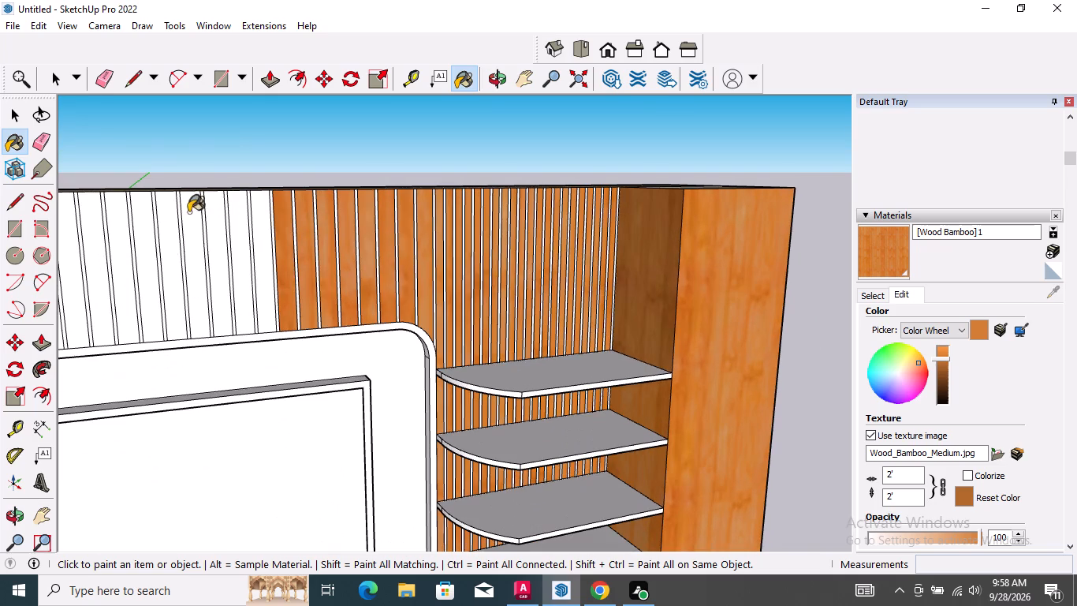
scroll(243, 215, "up", 5)
left_click(264, 216)
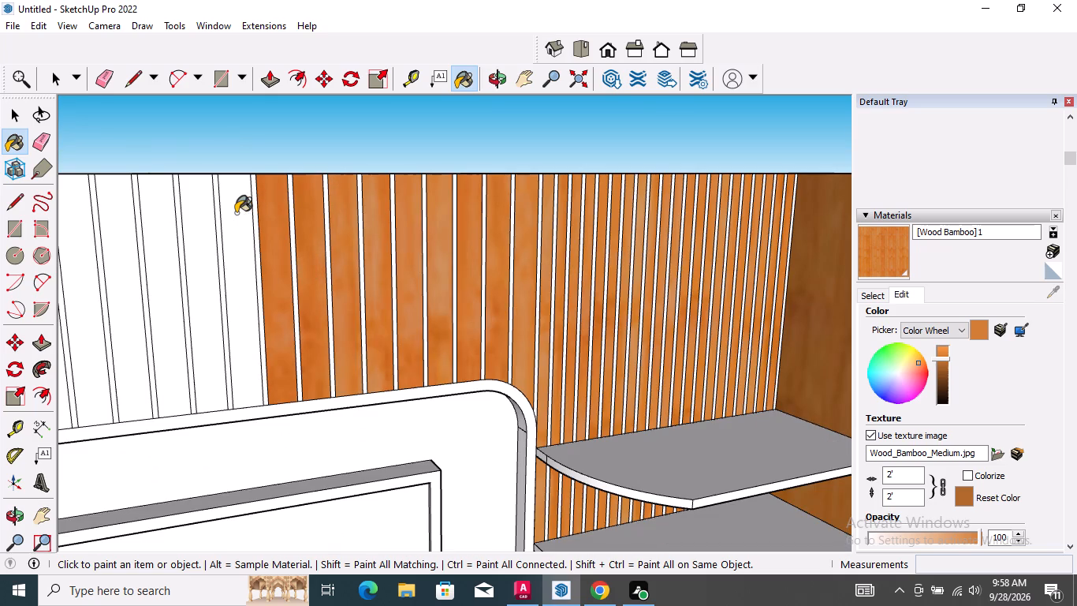
left_click(229, 214)
left_click(196, 226)
Paint the next eight white slats above the middle of the television frame with [Wood Bamboo]1.
scroll(234, 226, "down", 4)
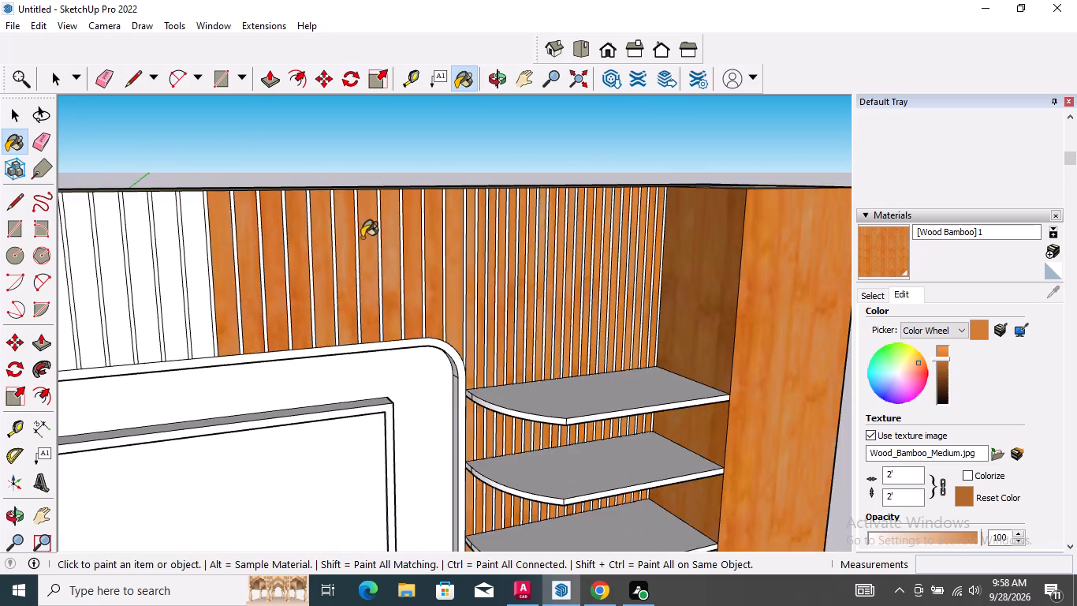
scroll(363, 237, "down", 4)
scroll(478, 236, "down", 4)
scroll(266, 234, "up", 12)
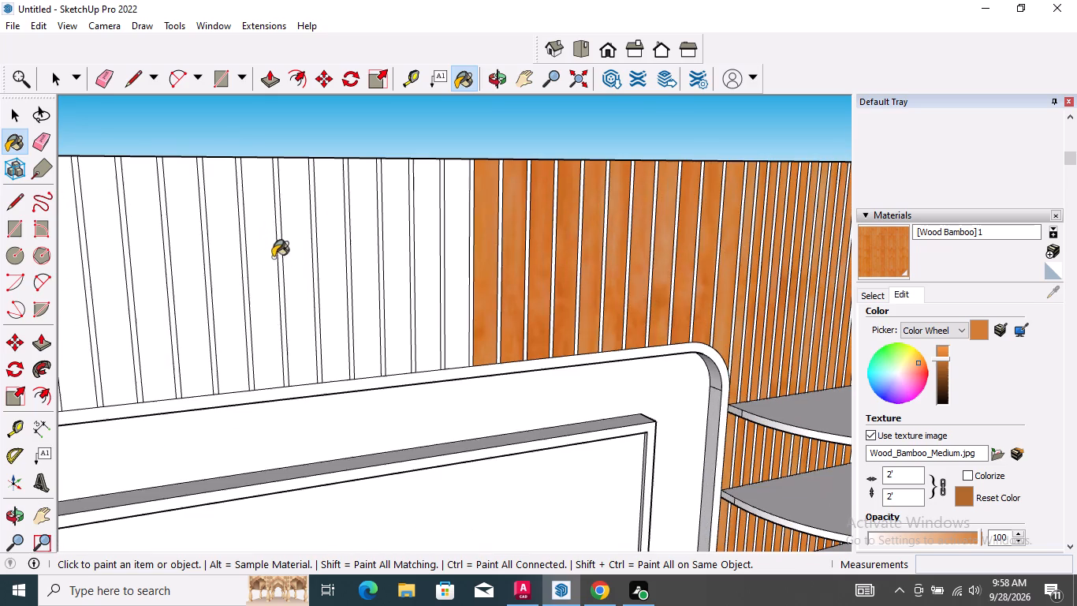
left_click(475, 247)
left_click(445, 240)
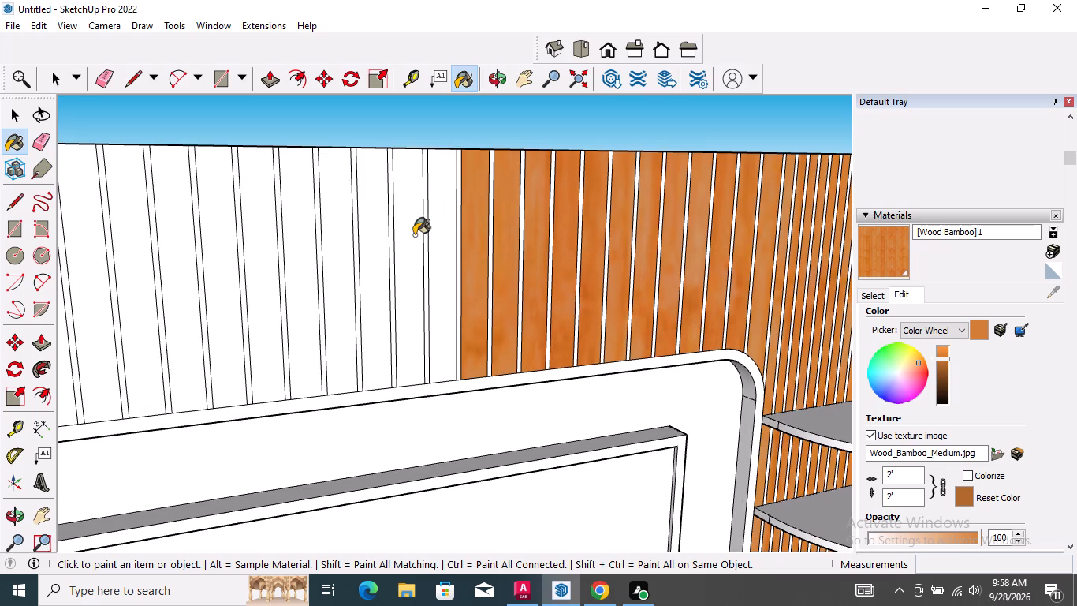
left_click(402, 234)
left_click(372, 233)
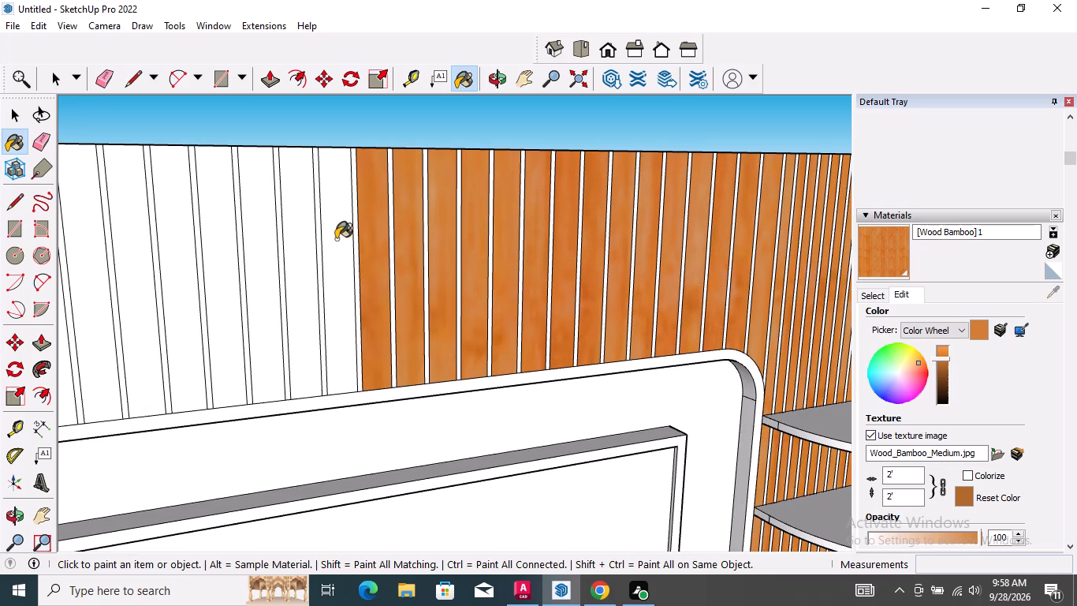
left_click(336, 239)
left_click(296, 244)
left_click(261, 243)
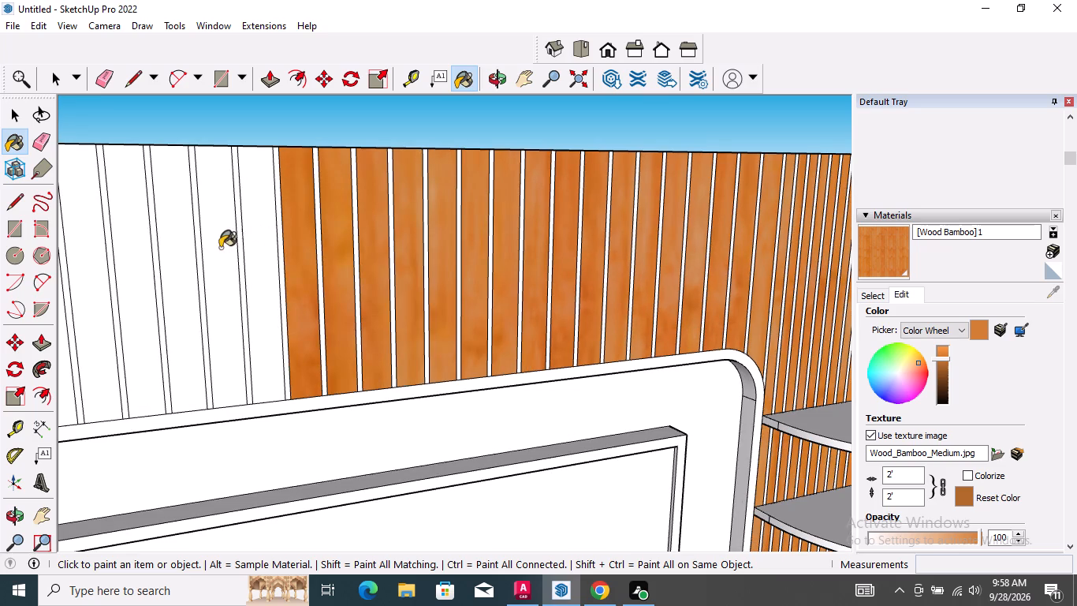
left_click_drag(220, 248, 233, 248)
Paint the last ten white slats above the television frame, starting from the corner farthest from the shelves, with [Wood Bamboo]1.
scroll(430, 212, "down", 4)
scroll(519, 241, "down", 8)
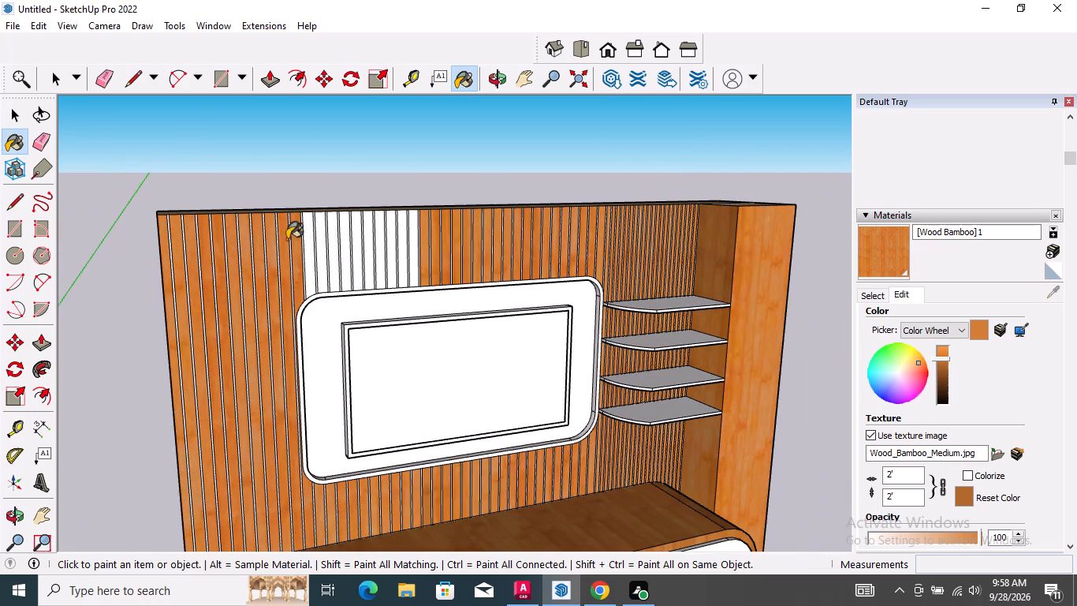
scroll(343, 264, "up", 11)
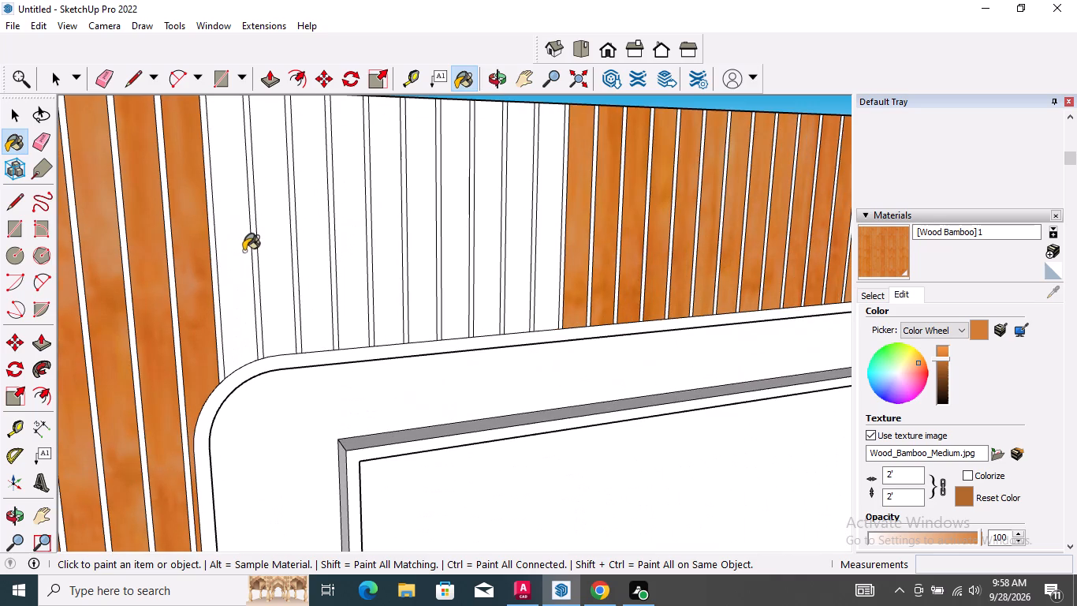
left_click(239, 248)
left_click(265, 240)
left_click(307, 240)
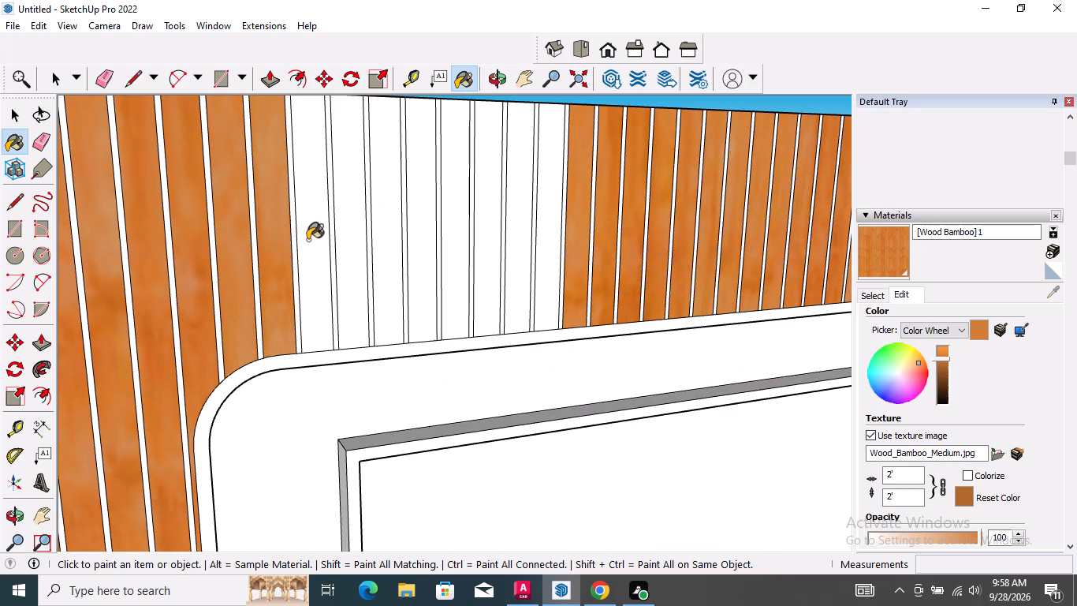
left_click(352, 234)
left_click(386, 233)
left_click(424, 234)
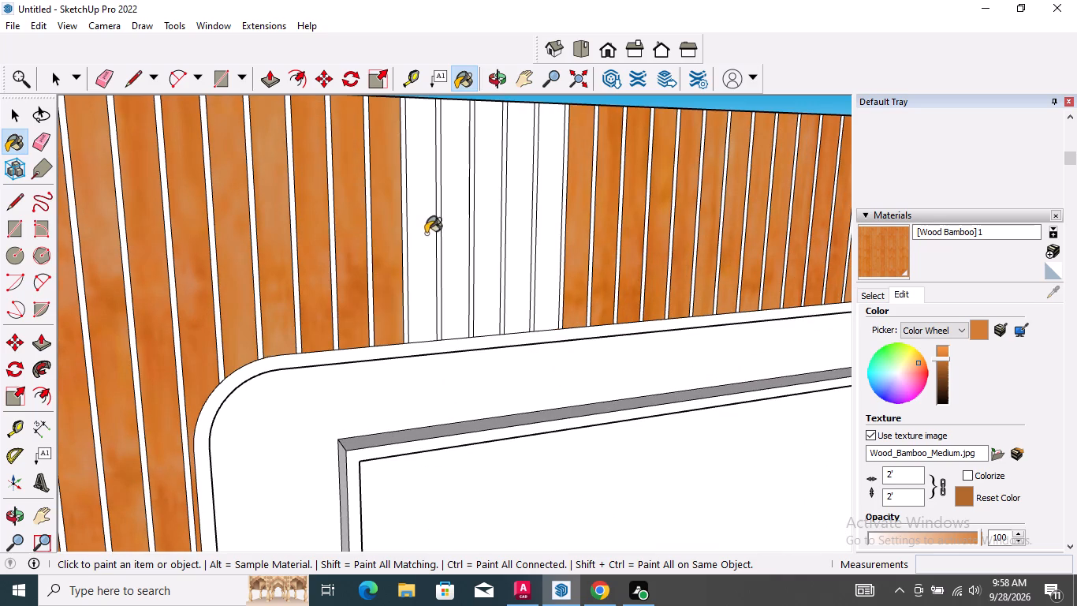
left_click(457, 230)
left_click(486, 212)
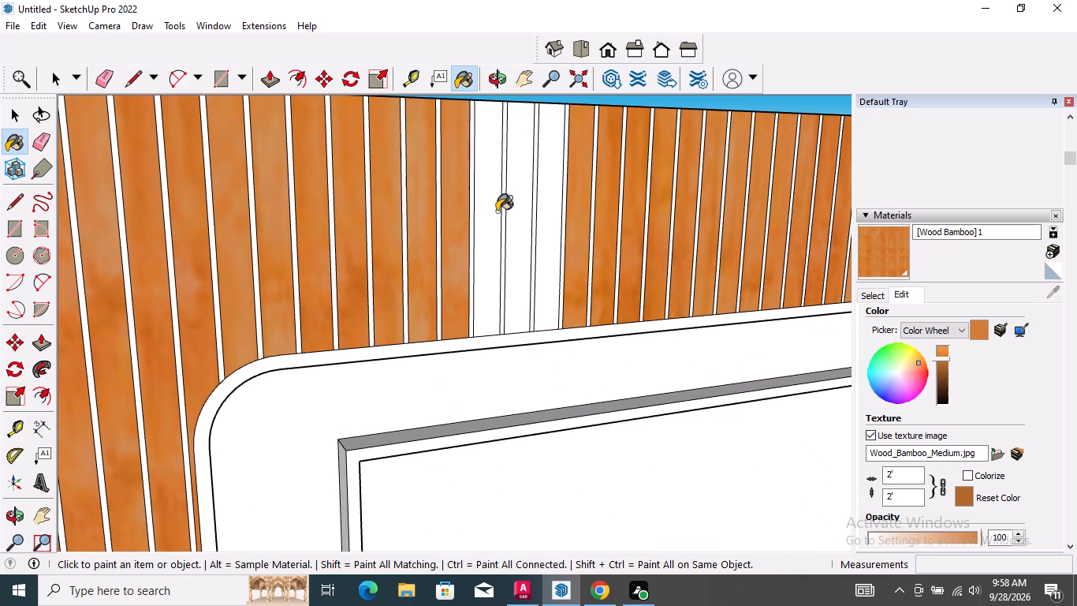
left_click(515, 209)
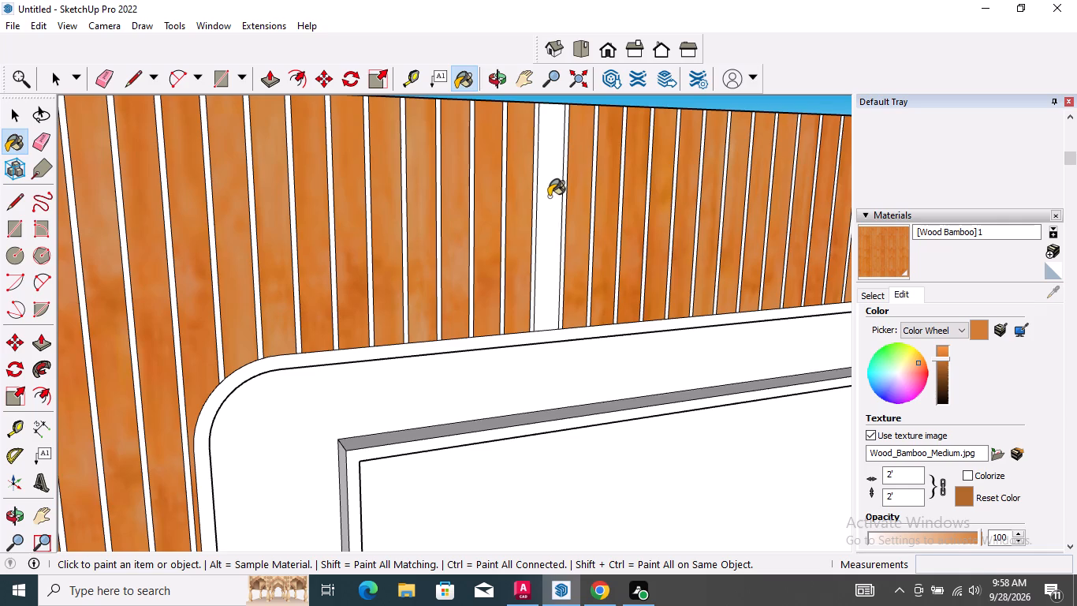
left_click(549, 196)
Paint the narrow front rim of the rounded television frame with [Wood Bamboo]1.
scroll(207, 168, "down", 10)
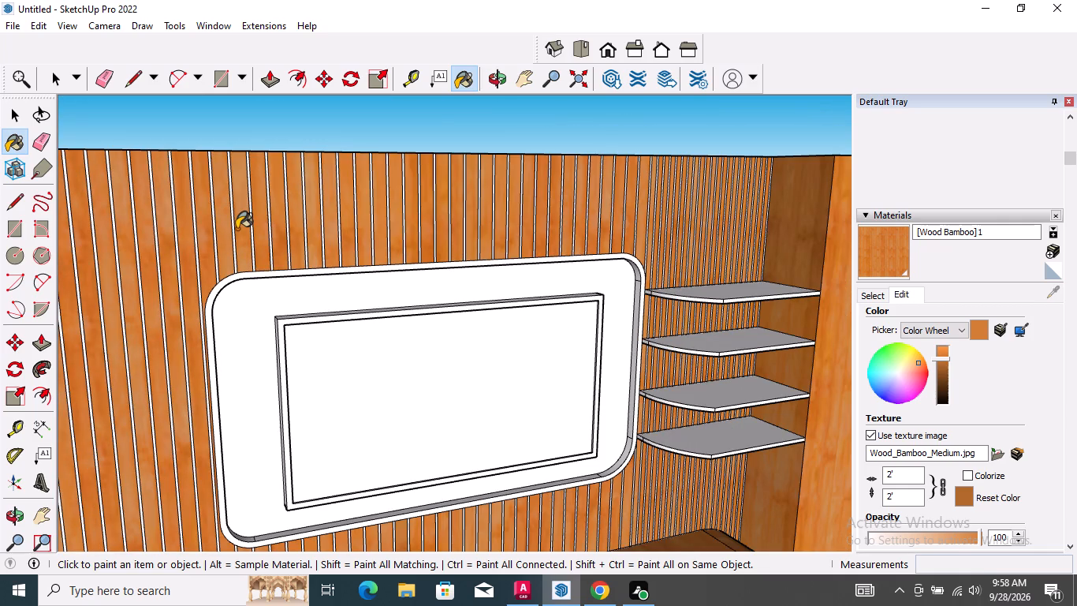
scroll(241, 266, "up", 7)
left_click(242, 272)
middle_click_drag(366, 264, 433, 361)
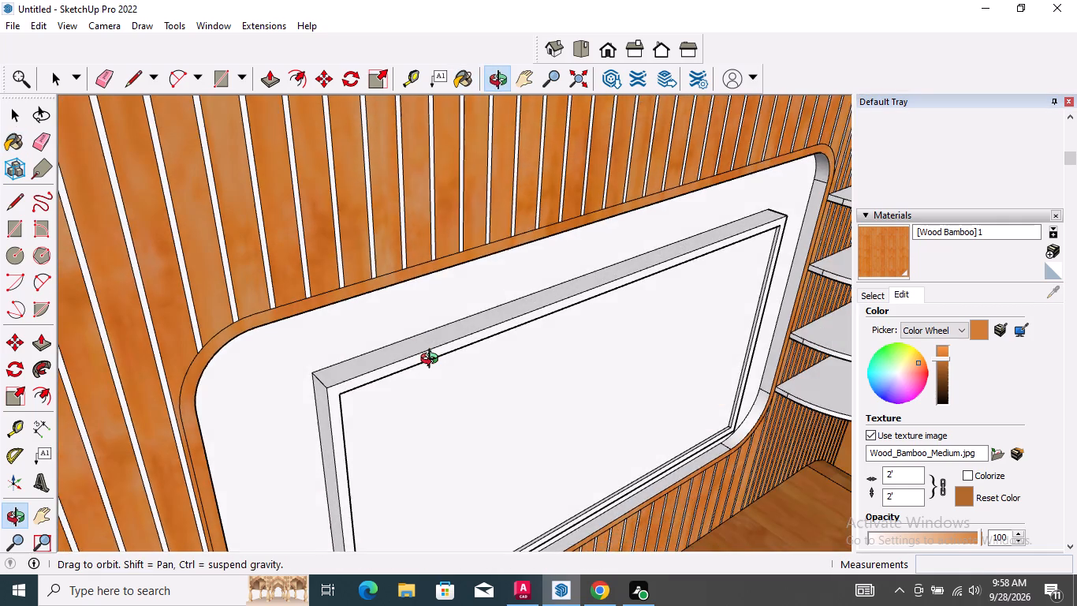
middle_click_drag(433, 361, 617, 292)
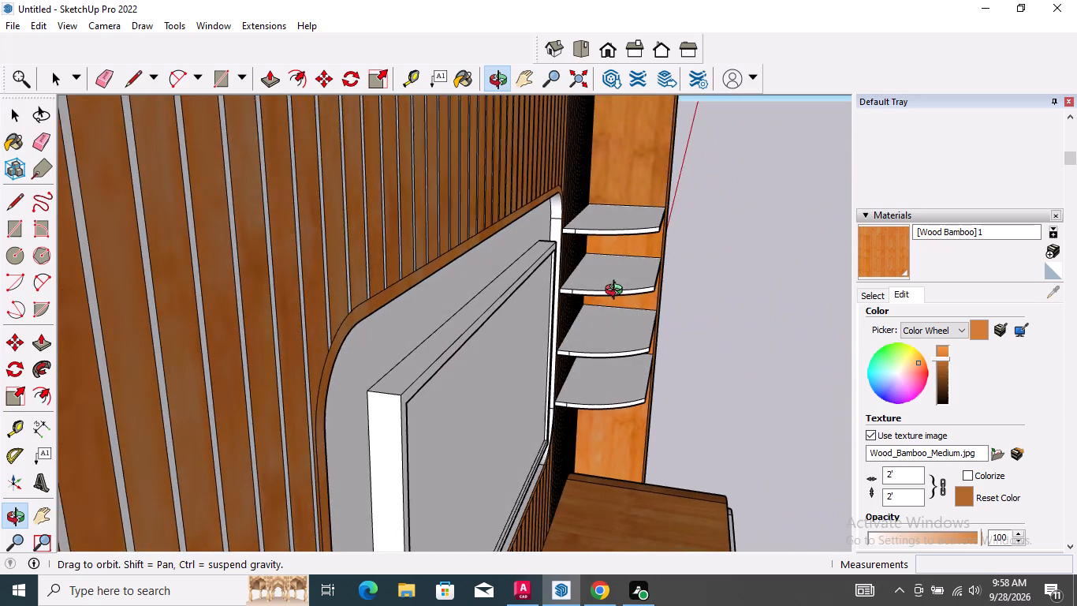
Examine the finished slats and television frame rim from the side and front of the wall unit.
middle_click_drag(617, 292, 631, 292)
scroll(528, 260, "down", 4)
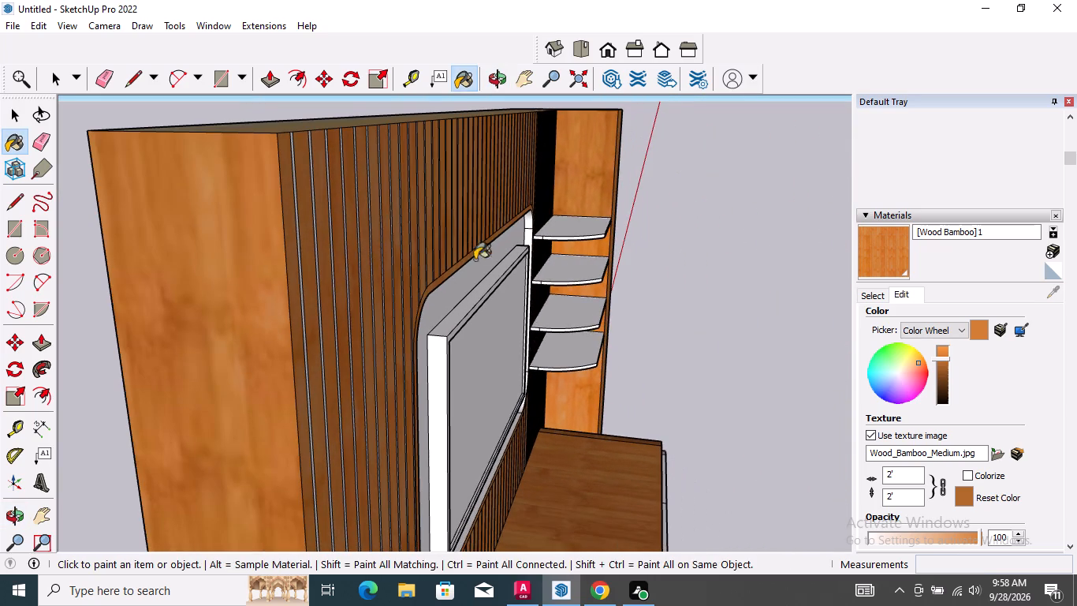
key("space")
scroll(437, 249, "down", 4)
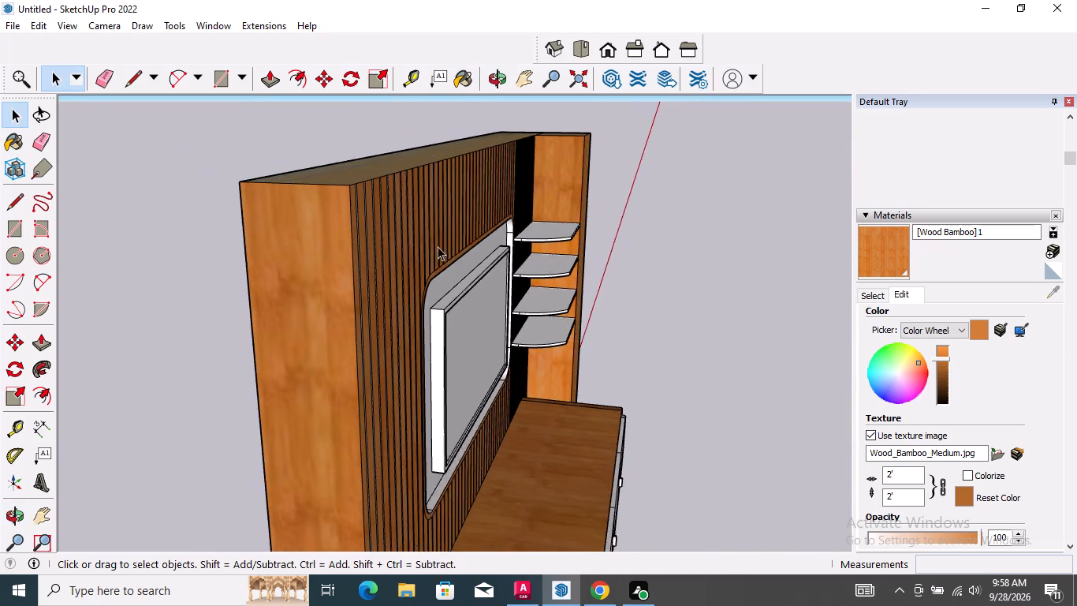
scroll(445, 245, "down", 5)
middle_click_drag(509, 297, 297, 299)
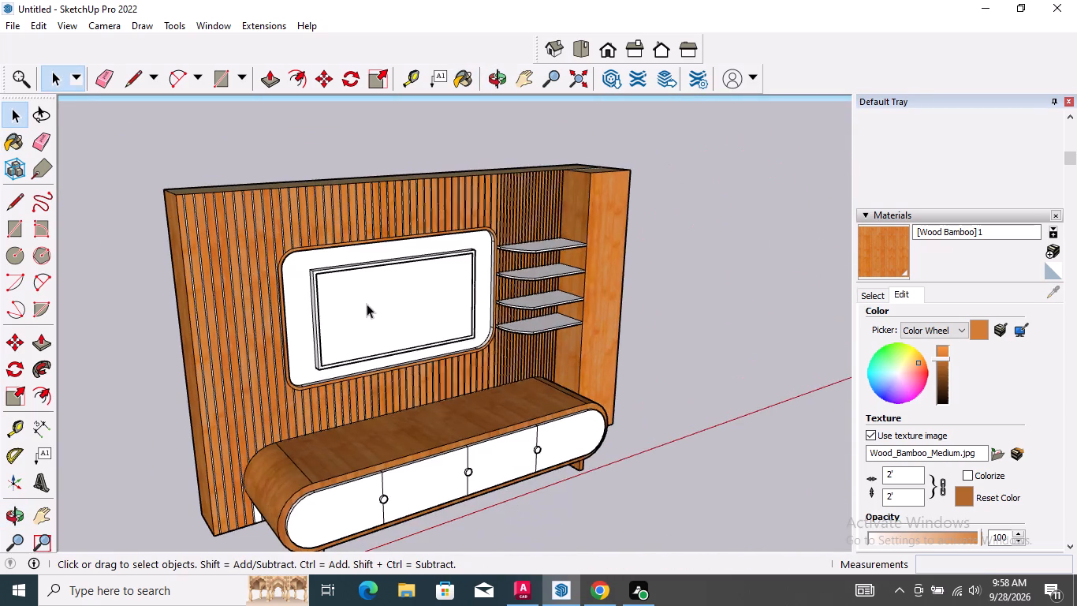
scroll(367, 304, "down", 4)
scroll(367, 304, "up", 7)
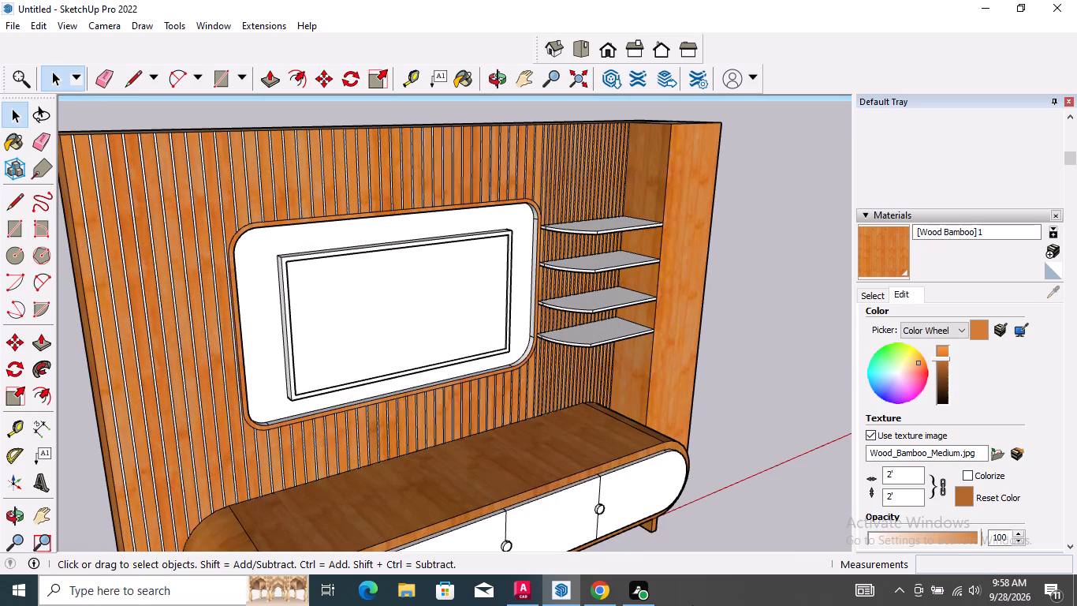
Paint the television's screen face with the black Color M09 from the Colors collection.
left_click(881, 291)
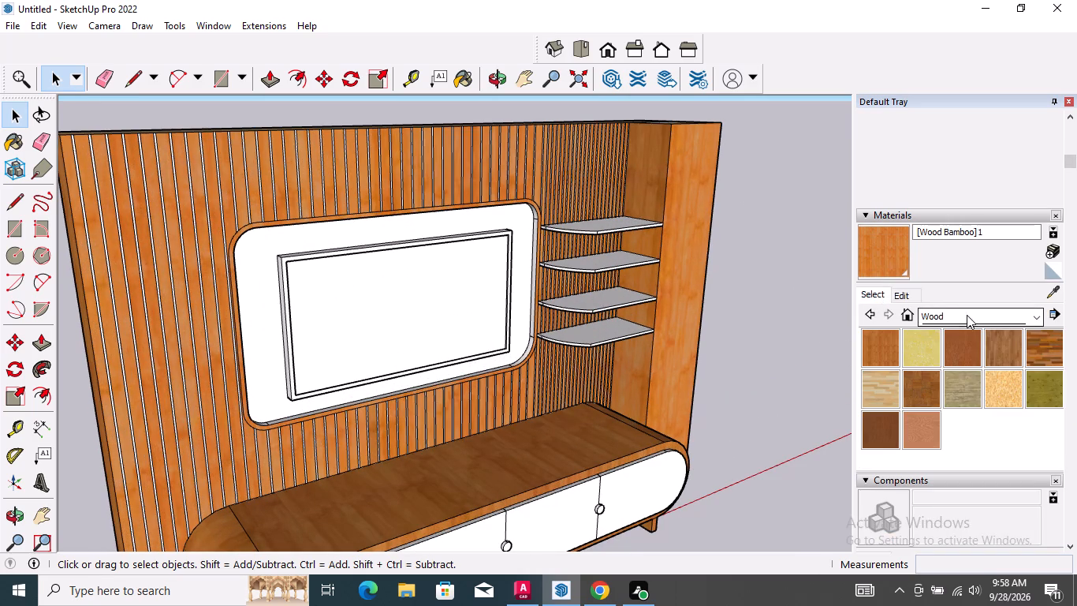
left_click(967, 315)
left_click(949, 376)
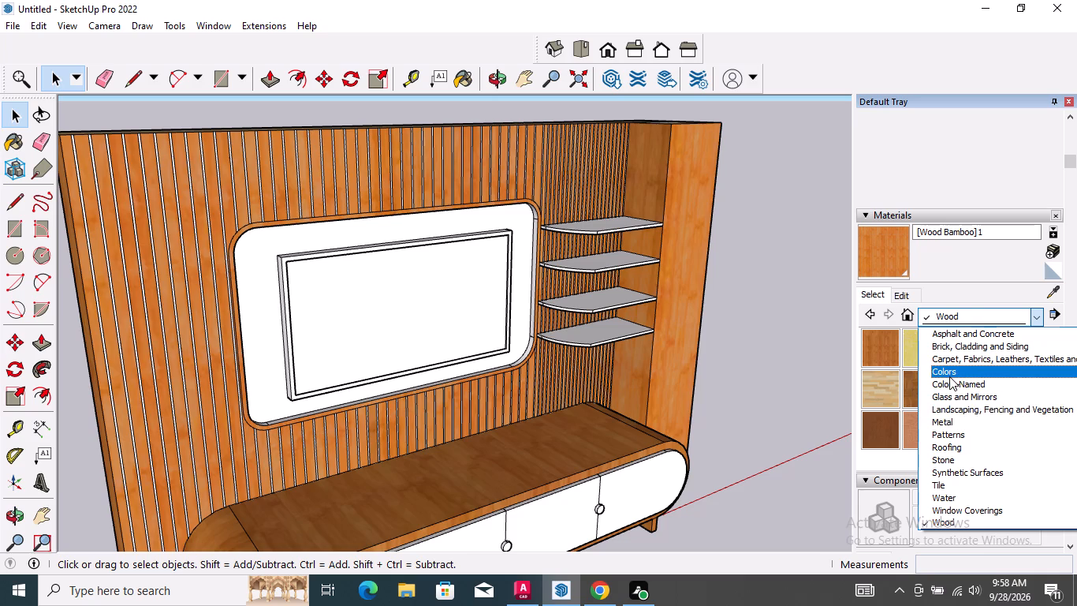
scroll(953, 417, "down", 12)
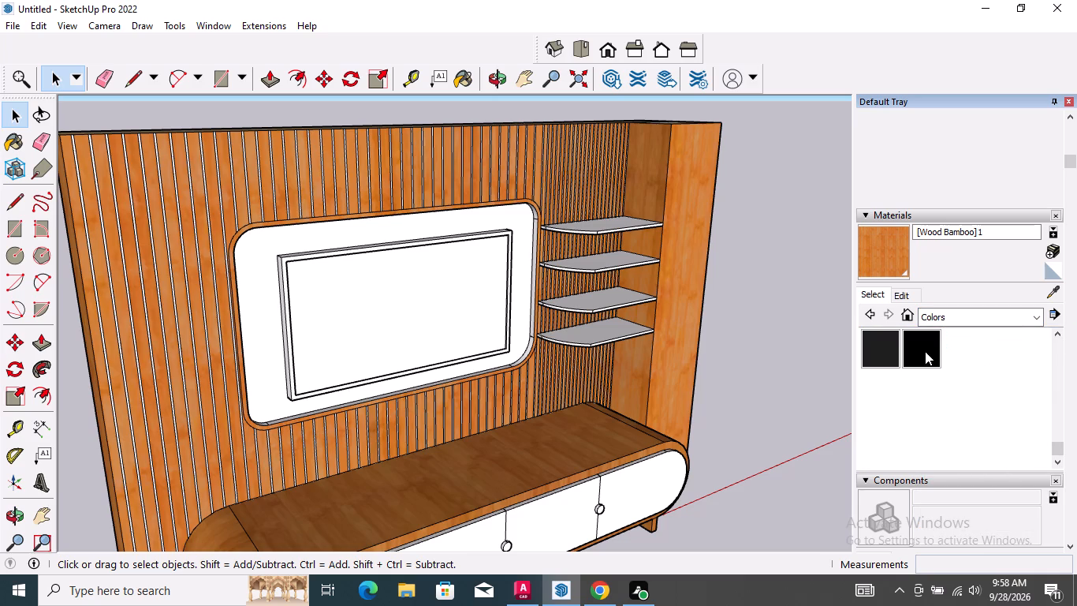
left_click(925, 351)
left_click(362, 328)
Paint the television's front border, its top edge and the side edge farthest from the shelves with Color M09.
scroll(315, 283, "up", 5)
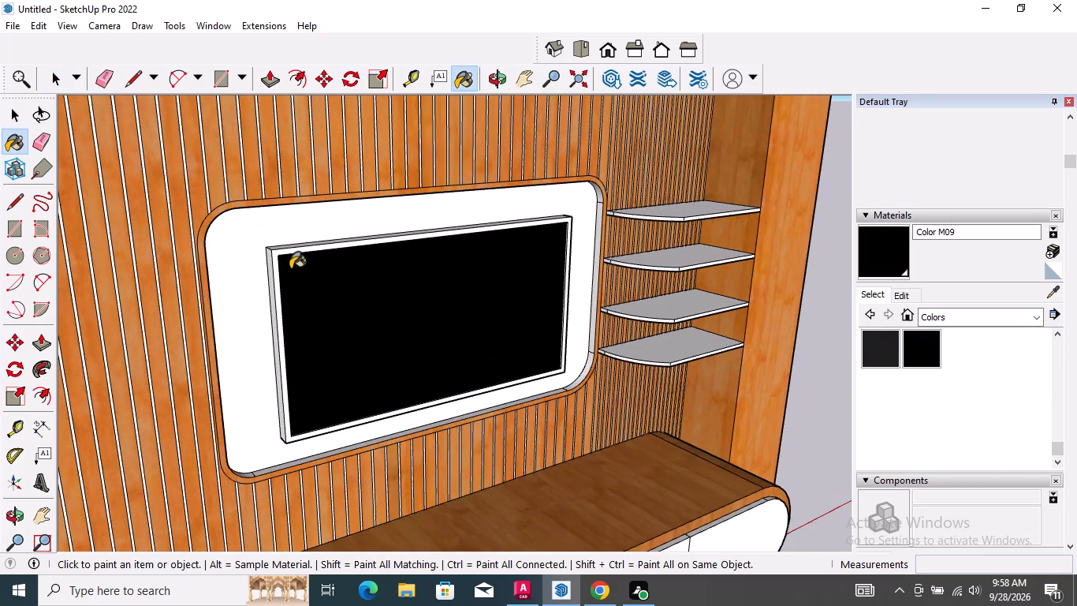
scroll(290, 269, "up", 6)
left_click(285, 259)
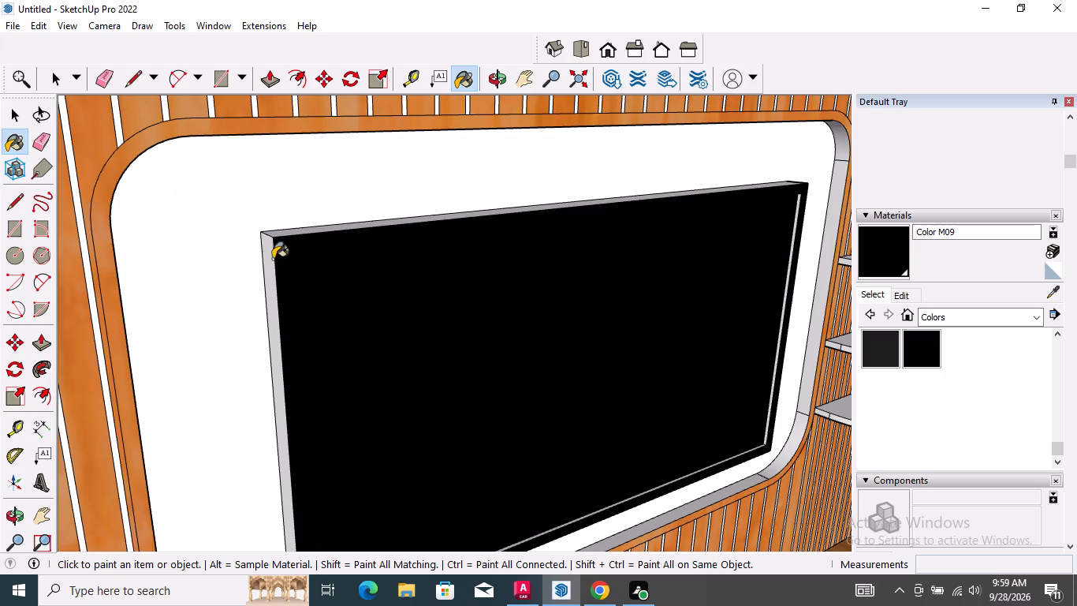
left_click(267, 260)
left_click(332, 224)
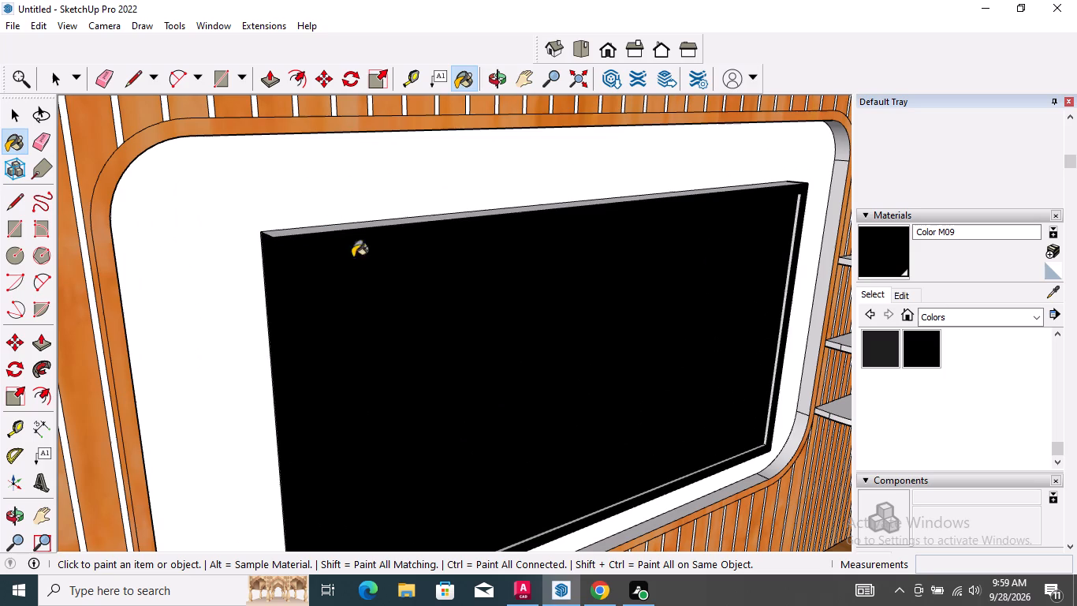
scroll(402, 222, "up", 8)
left_click(402, 222)
Paint the television's bottom edge and the side edge facing the shelves with Color M09.
scroll(402, 222, "down", 14)
middle_click_drag(494, 432, 474, 387)
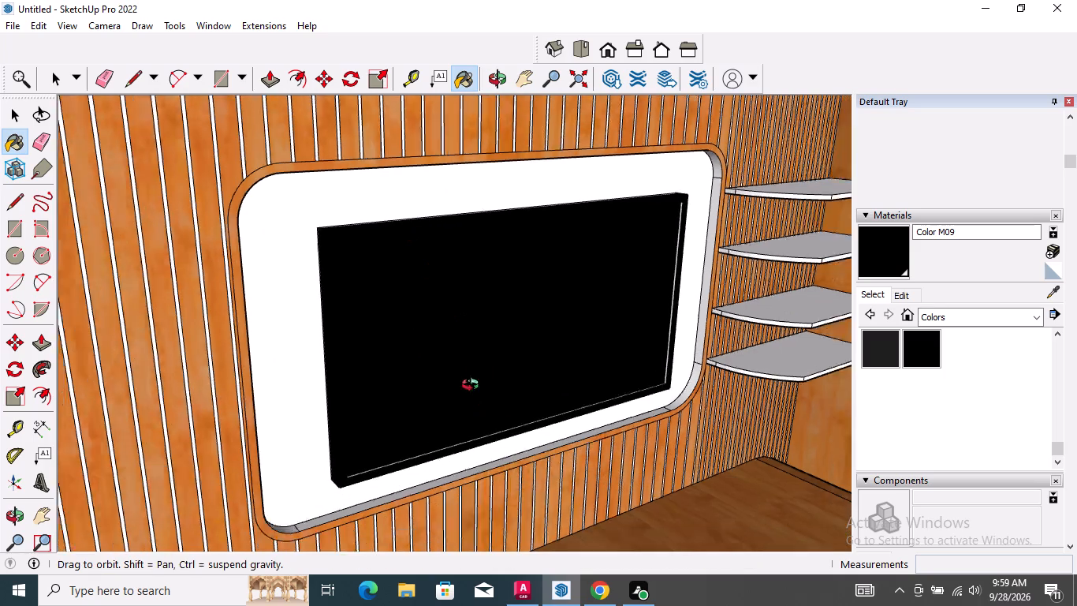
middle_click_drag(474, 387, 244, 192)
scroll(633, 291, "up", 8)
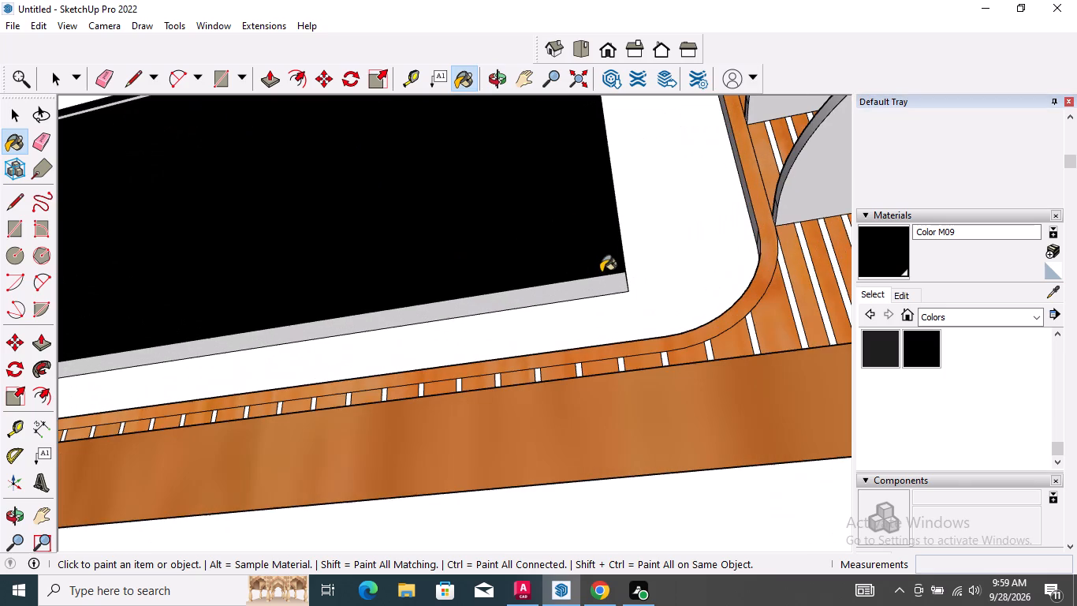
left_click(601, 280)
middle_click_drag(646, 290, 523, 326)
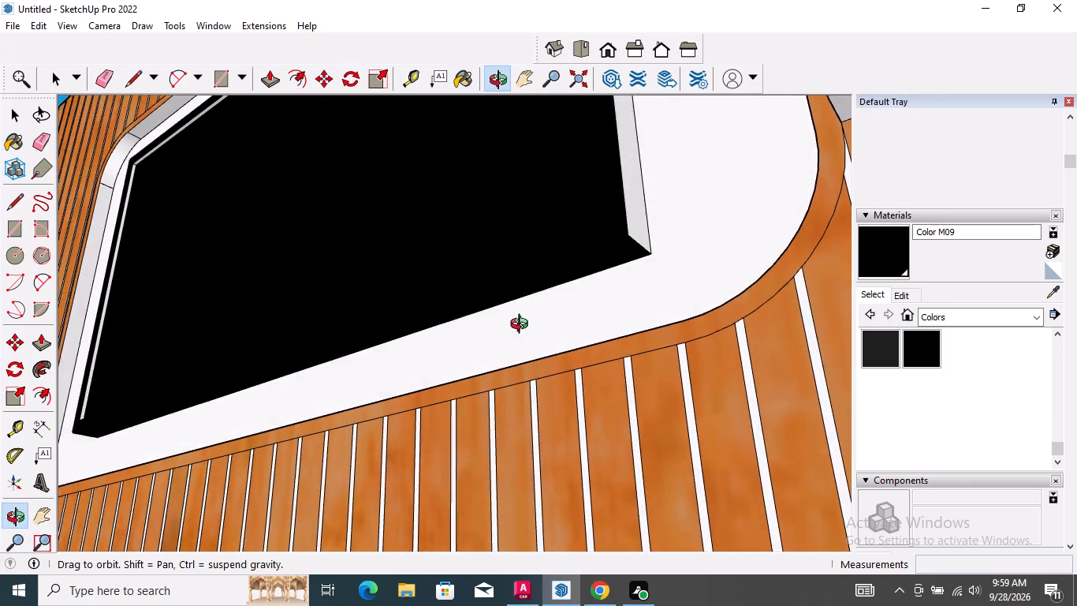
middle_click_drag(523, 326, 405, 387)
left_click(612, 220)
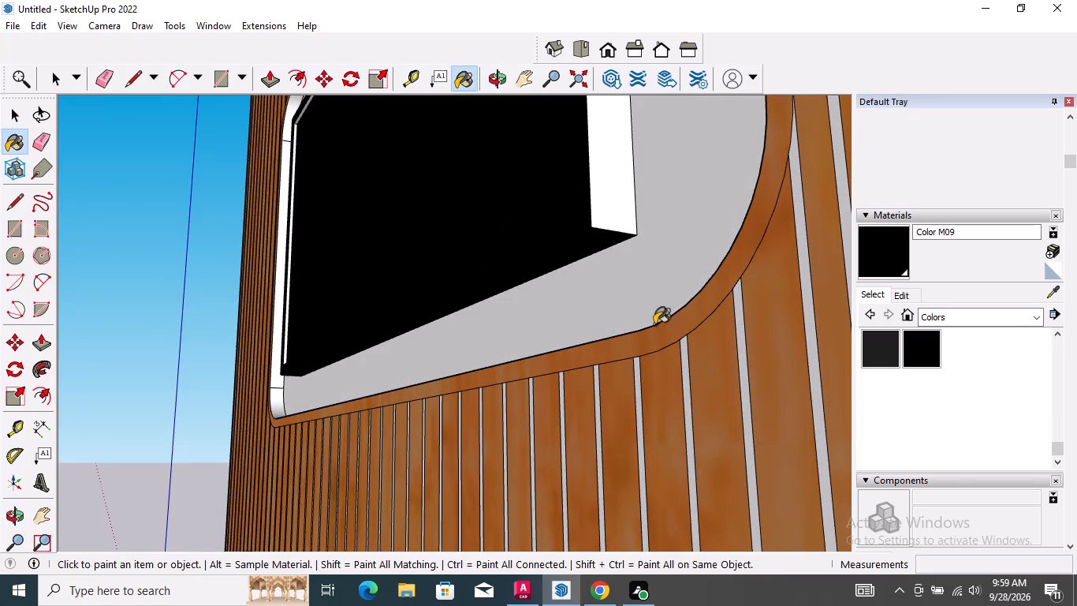
scroll(639, 417, "down", 13)
key("space")
Examine the black television within the whole wall unit from the front.
scroll(520, 361, "down", 3)
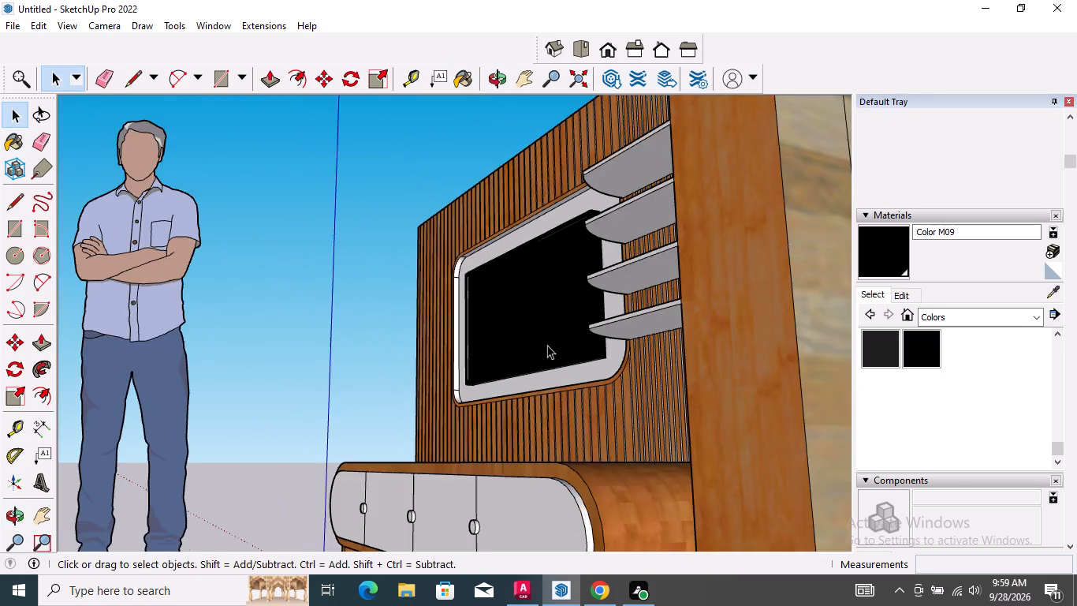
scroll(547, 345, "down", 6)
middle_click_drag(362, 424, 615, 485)
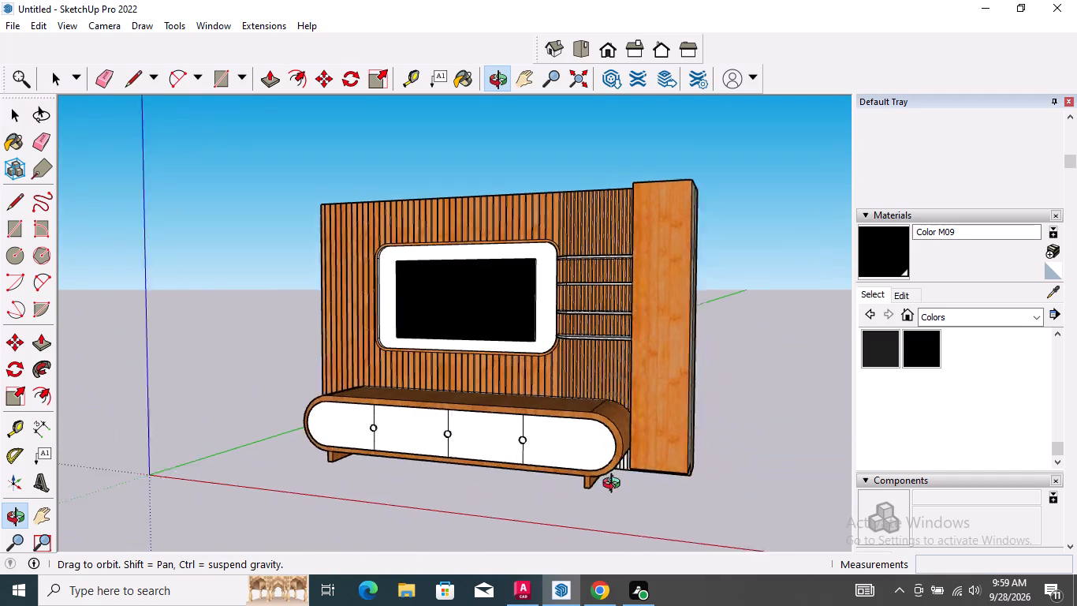
middle_click_drag(615, 485, 663, 475)
scroll(442, 344, "up", 7)
middle_click_drag(582, 426, 617, 446)
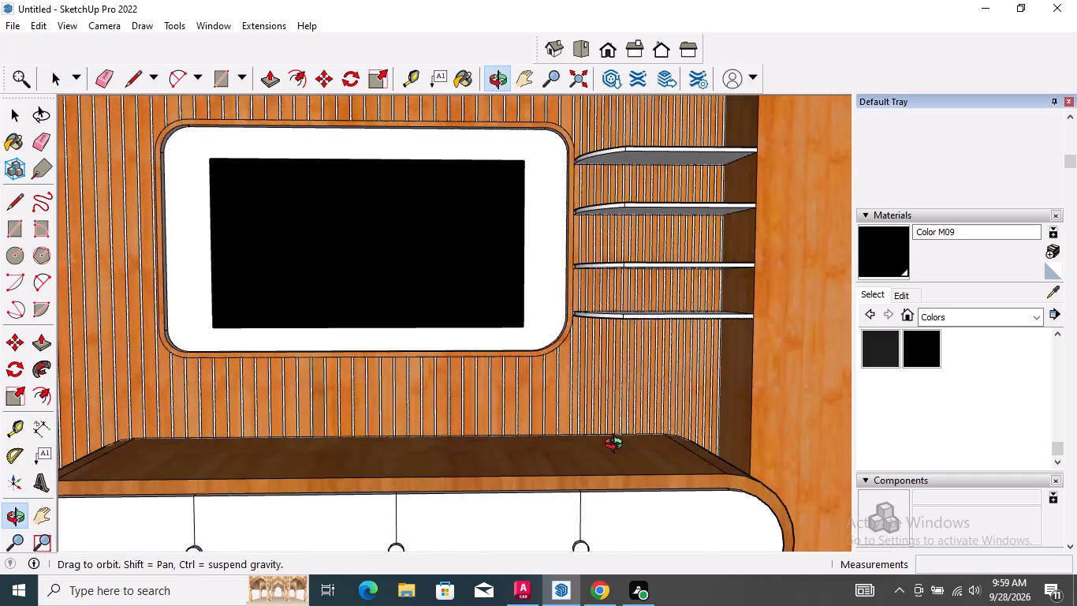
middle_click_drag(617, 446, 708, 451)
scroll(600, 370, "down", 2)
Paint the top faces of all four shelves with [Wood Bamboo]2 from the Wood collection.
scroll(635, 177, "up", 3)
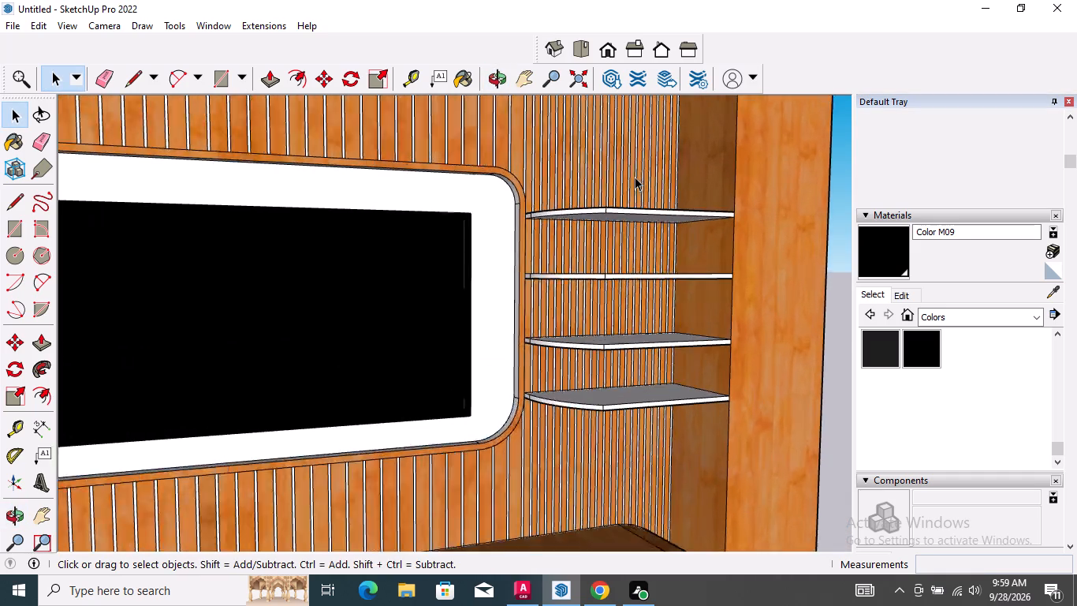
scroll(635, 177, "up", 4)
middle_click_drag(635, 223, 615, 295)
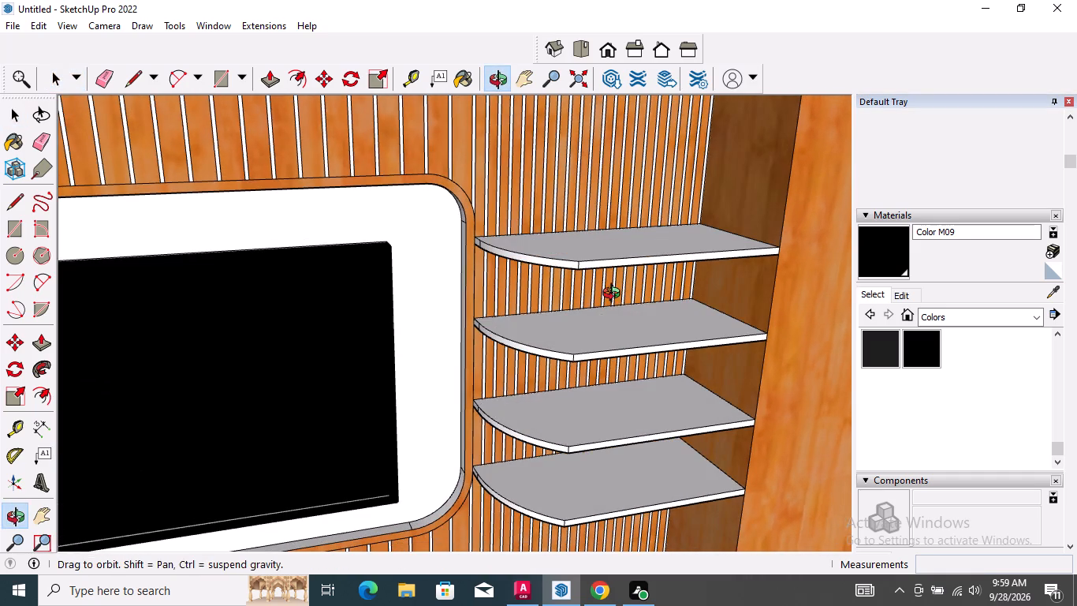
middle_click_drag(615, 295, 615, 296)
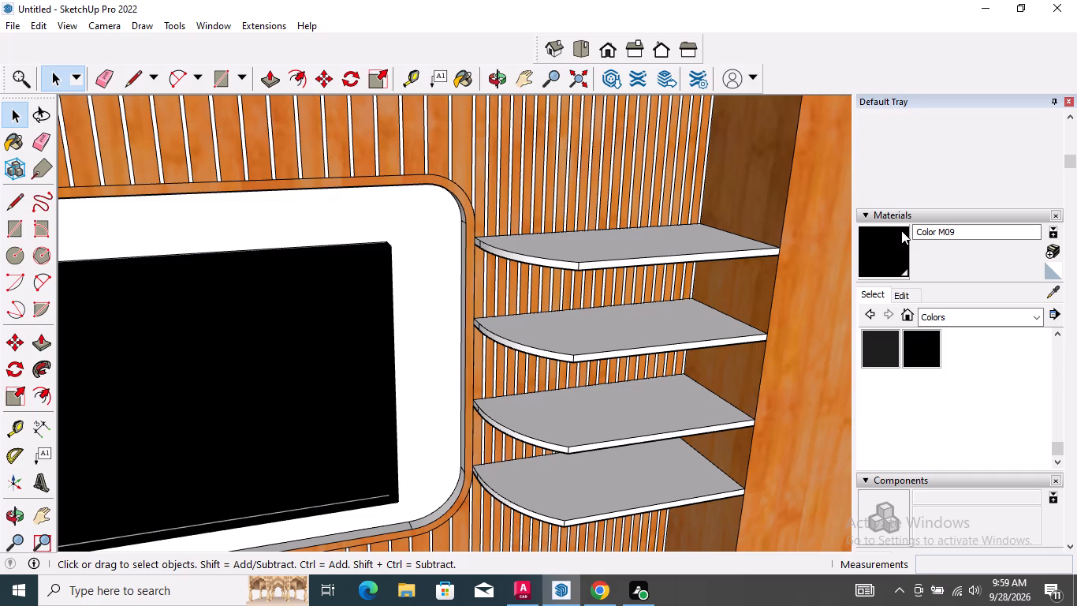
scroll(901, 230, "up", 3)
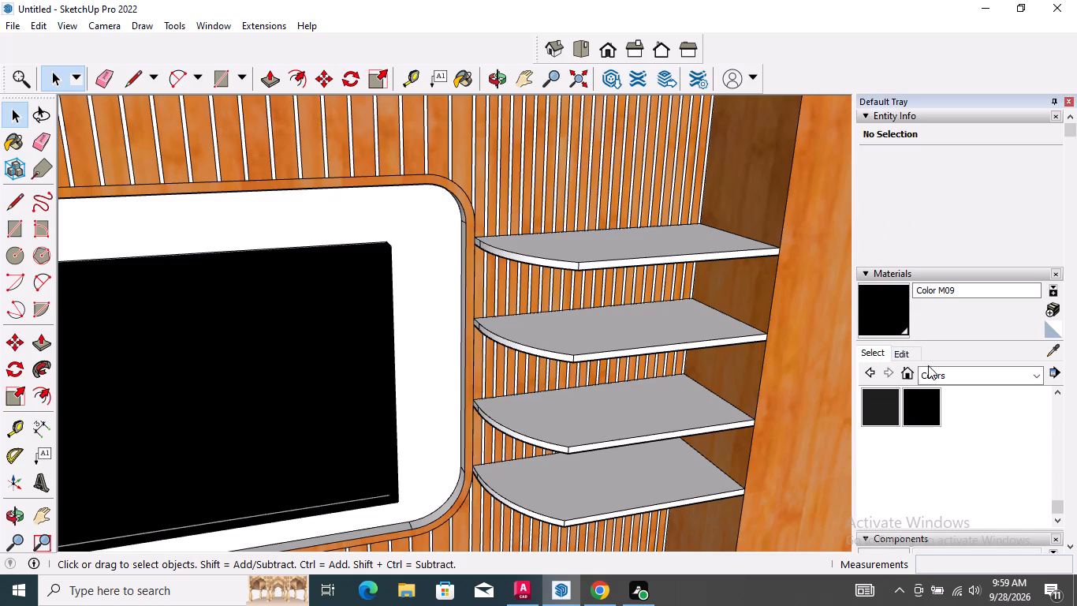
left_click(932, 375)
left_click(978, 577)
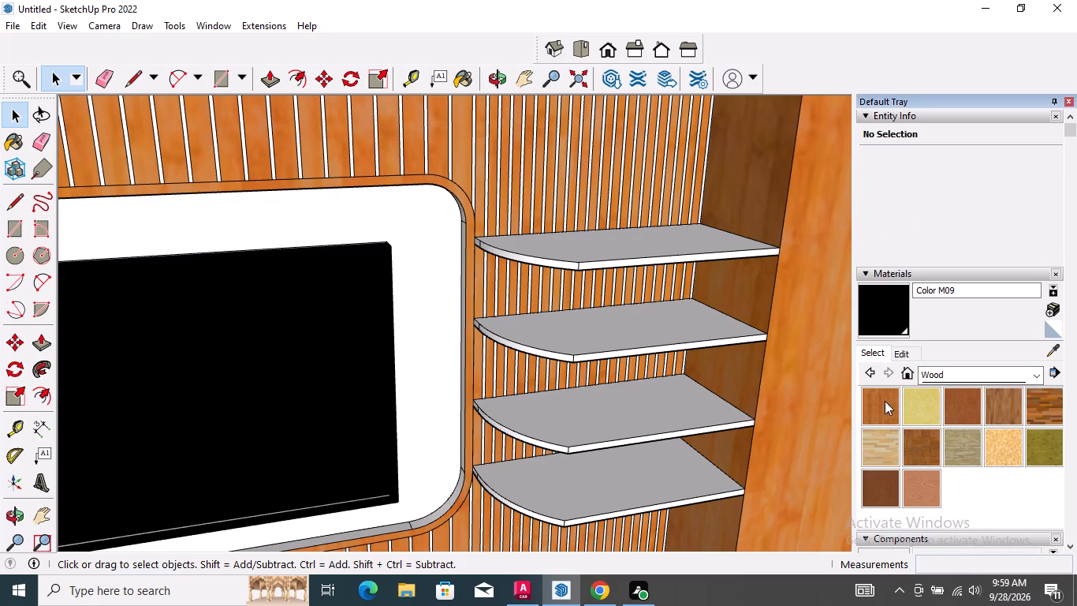
left_click(885, 401)
left_click(614, 238)
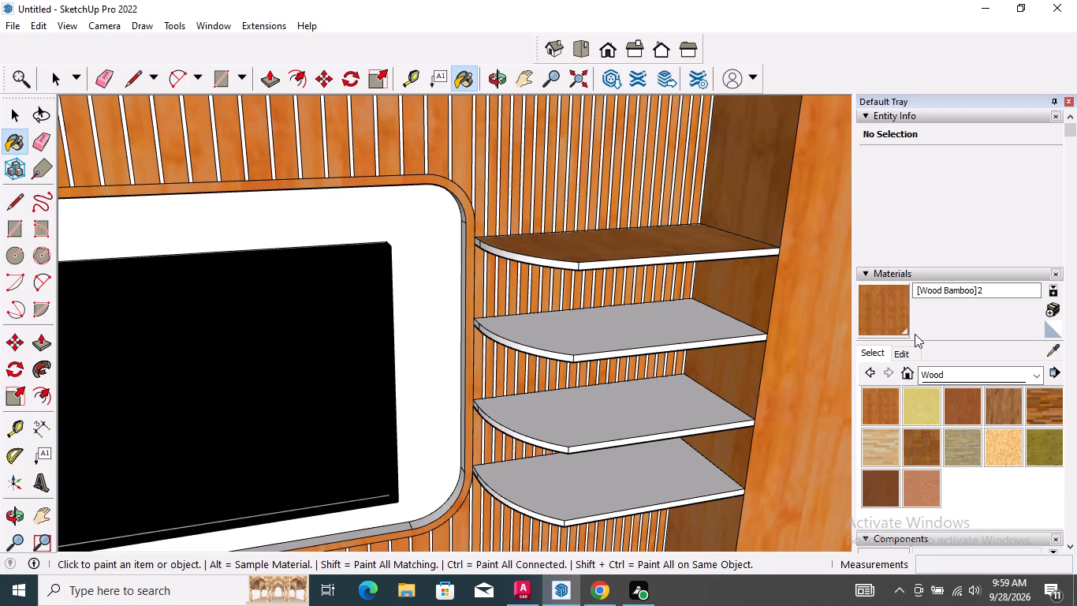
left_click(673, 332)
left_click(638, 428)
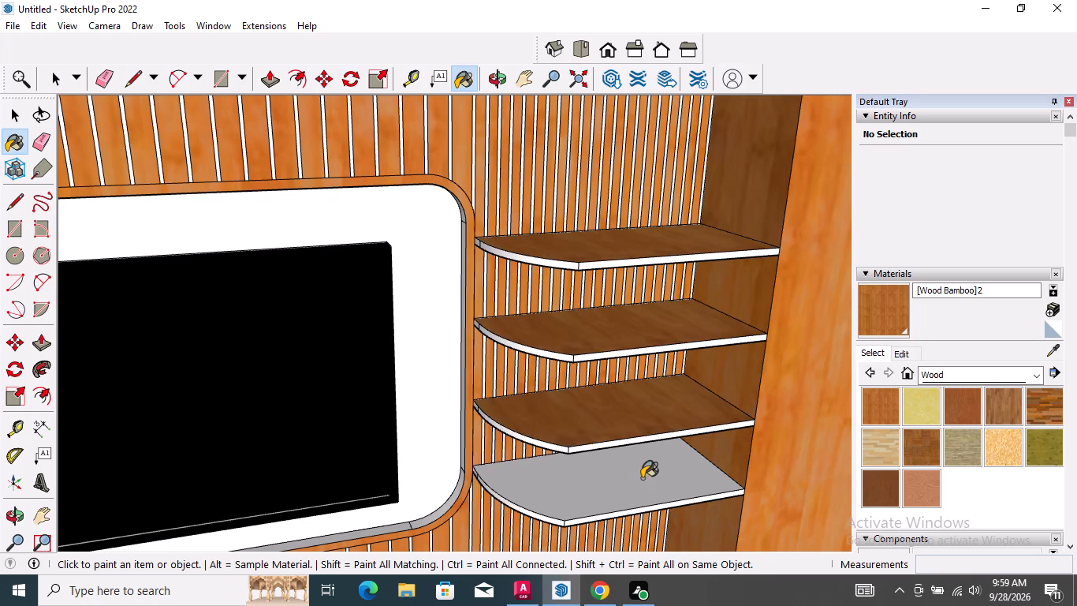
left_click(642, 480)
Paint the undersides of all four shelves with [Wood Bamboo]2.
middle_click_drag(638, 496, 514, 234)
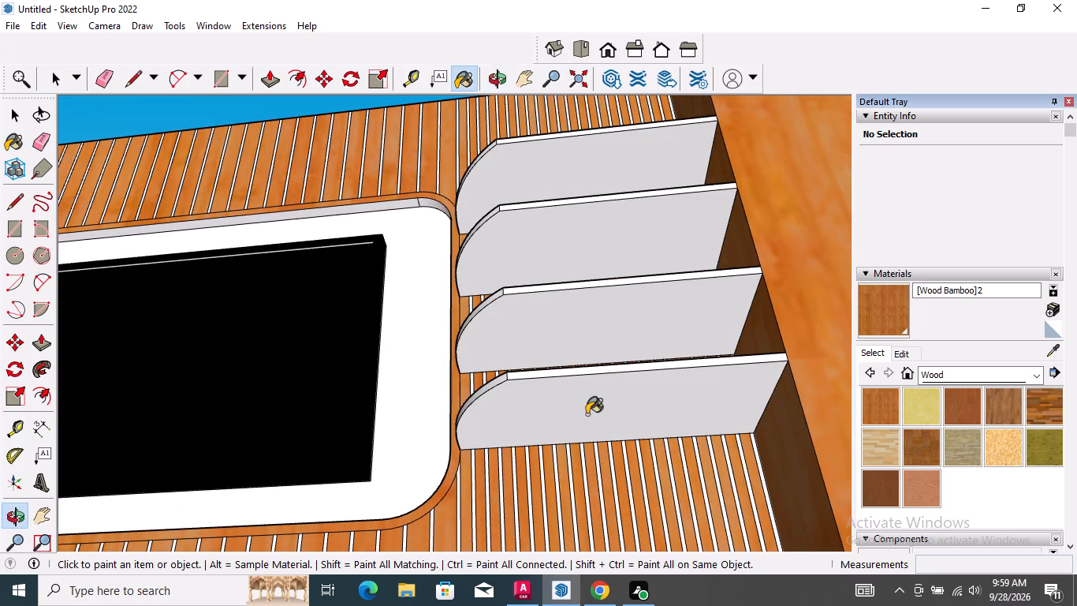
left_click_drag(587, 414, 587, 401)
left_click(587, 324)
left_click_drag(590, 243, 590, 208)
left_click(590, 165)
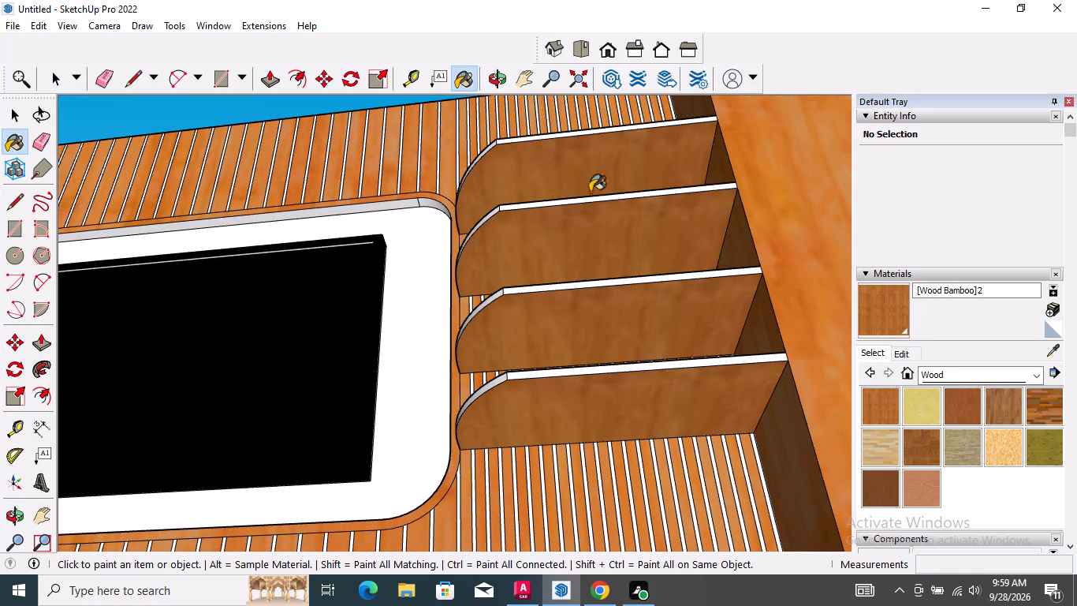
Paint the lowest shelf's straight front edge, curved edge and short end edge with [Wood Bamboo]2.
scroll(566, 333, "up", 4)
left_click(522, 406)
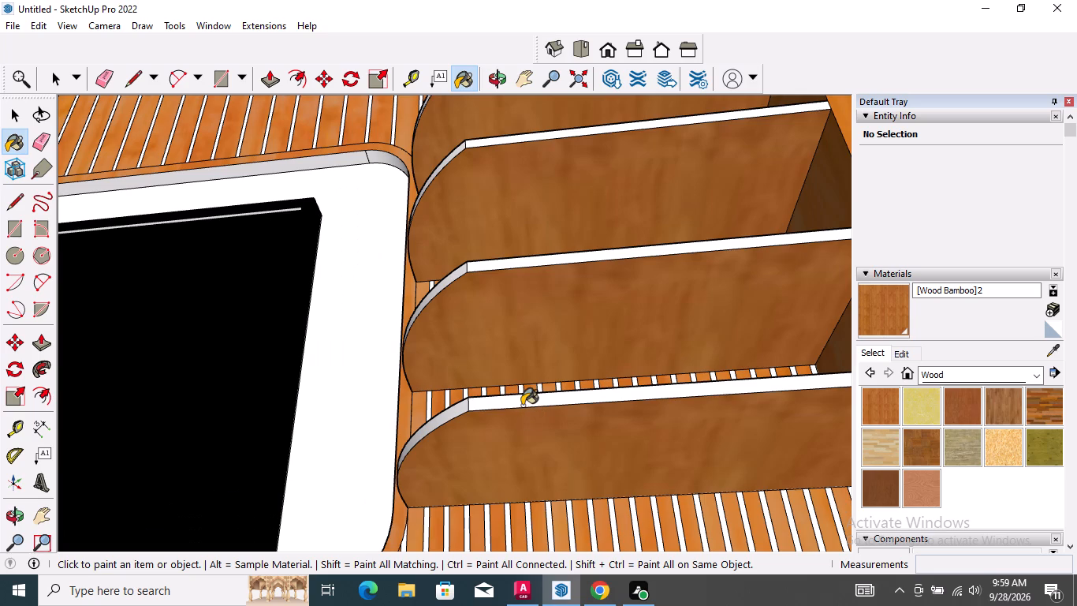
left_click_drag(460, 406, 471, 407)
scroll(590, 447, "down", 4)
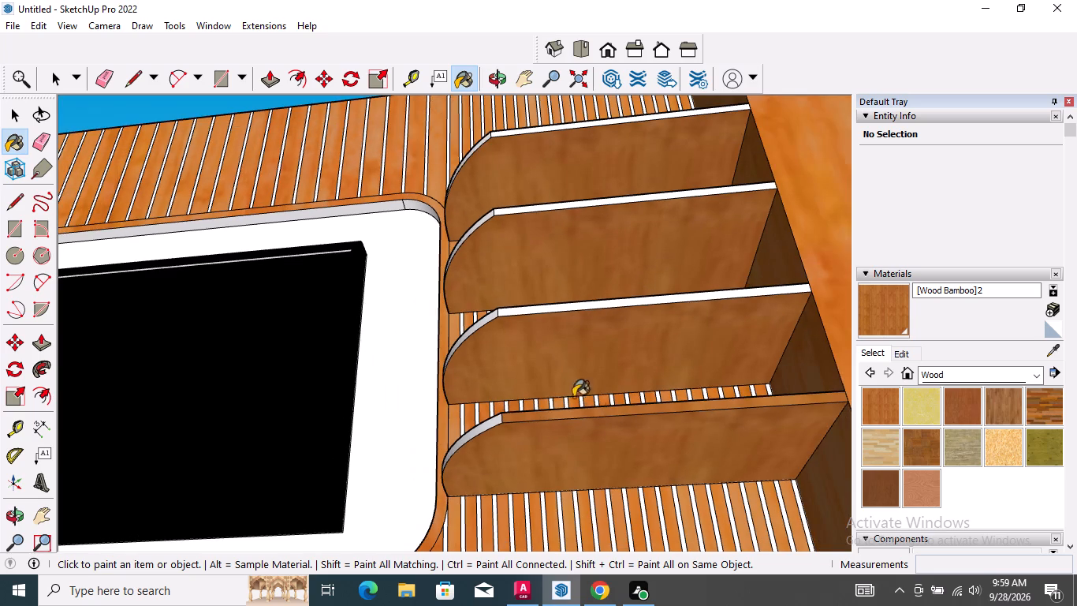
middle_click_drag(495, 404, 631, 422)
scroll(549, 452, "up", 5)
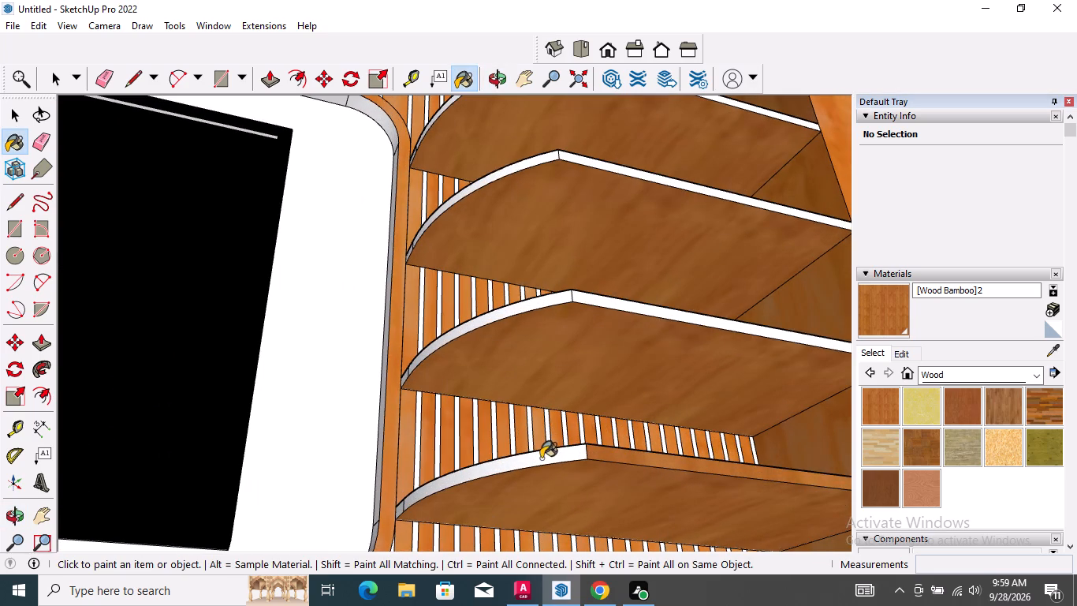
left_click(541, 458)
middle_click_drag(404, 500, 540, 502)
scroll(413, 508, "up", 2)
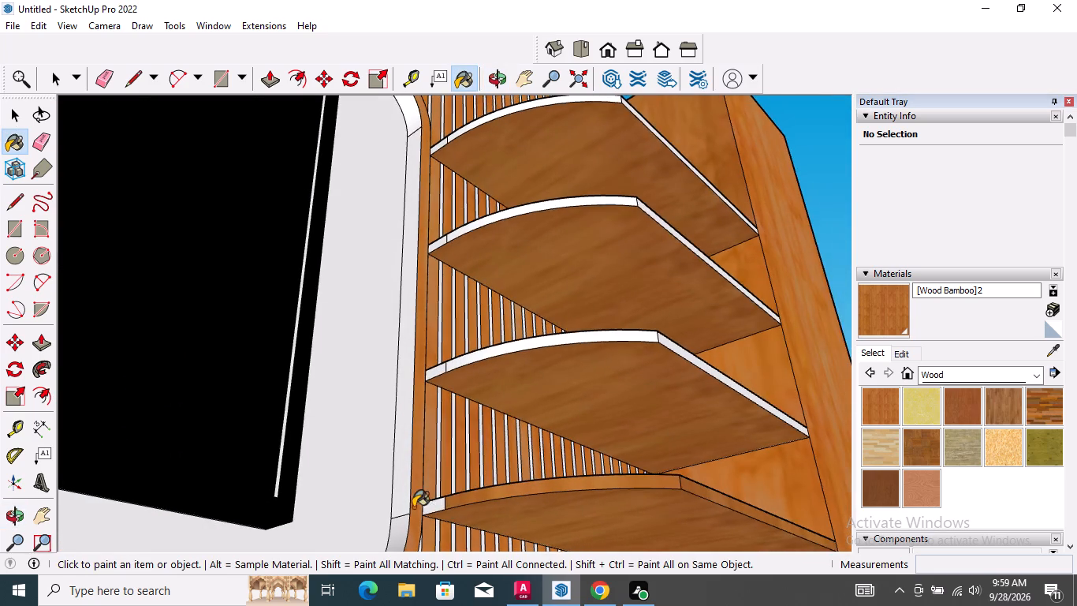
scroll(413, 507, "up", 1)
left_click(452, 499)
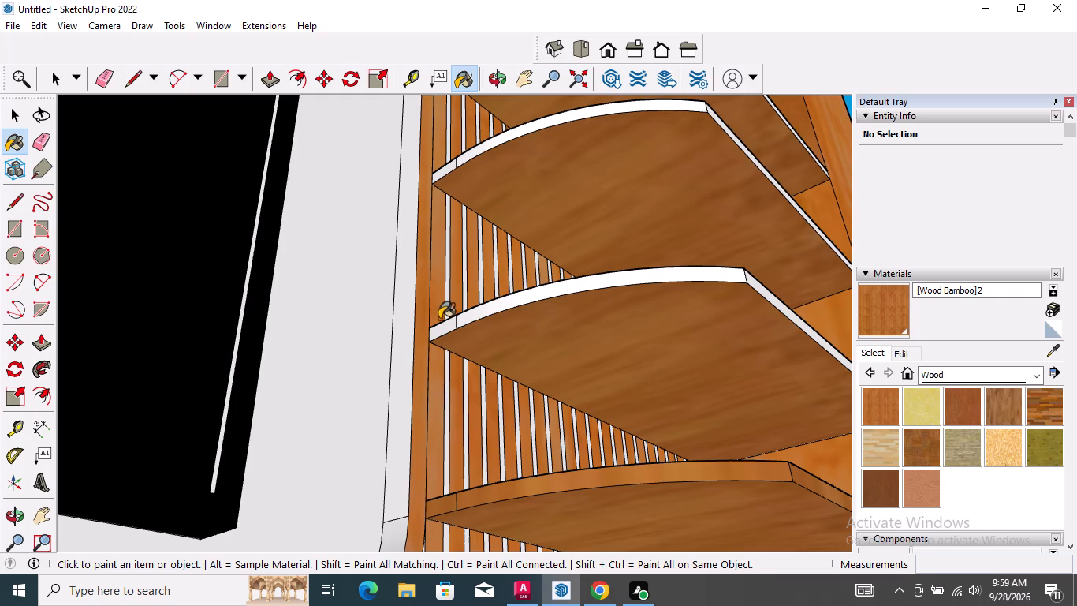
Paint the short end, curved and straight front edges of the second-lowest shelf with [Wood Bamboo]2.
left_click(442, 332)
left_click(475, 316)
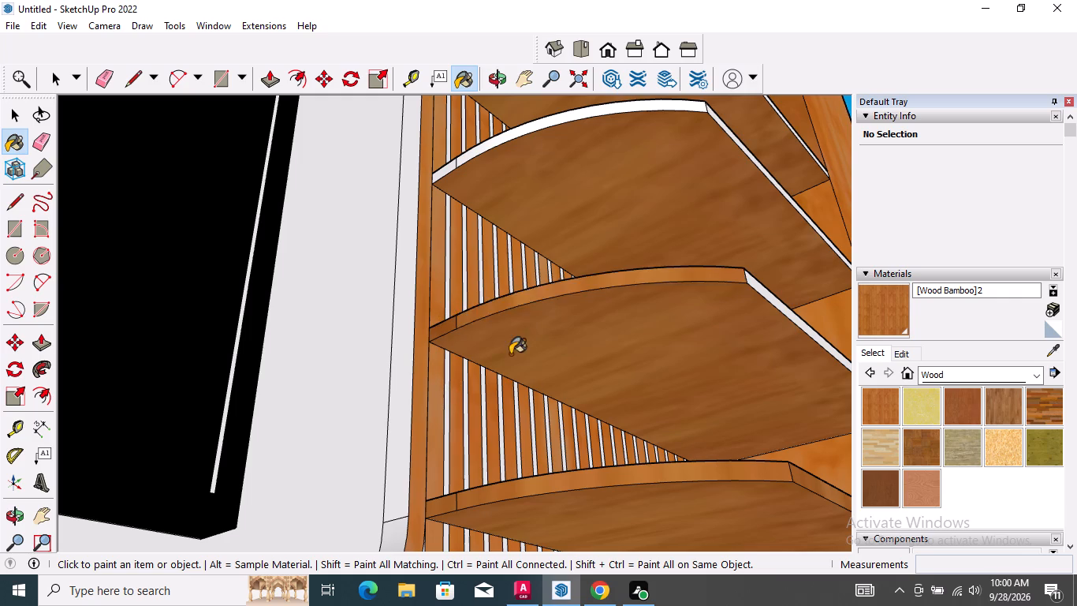
scroll(526, 411, "down", 6)
scroll(635, 387, "up", 7)
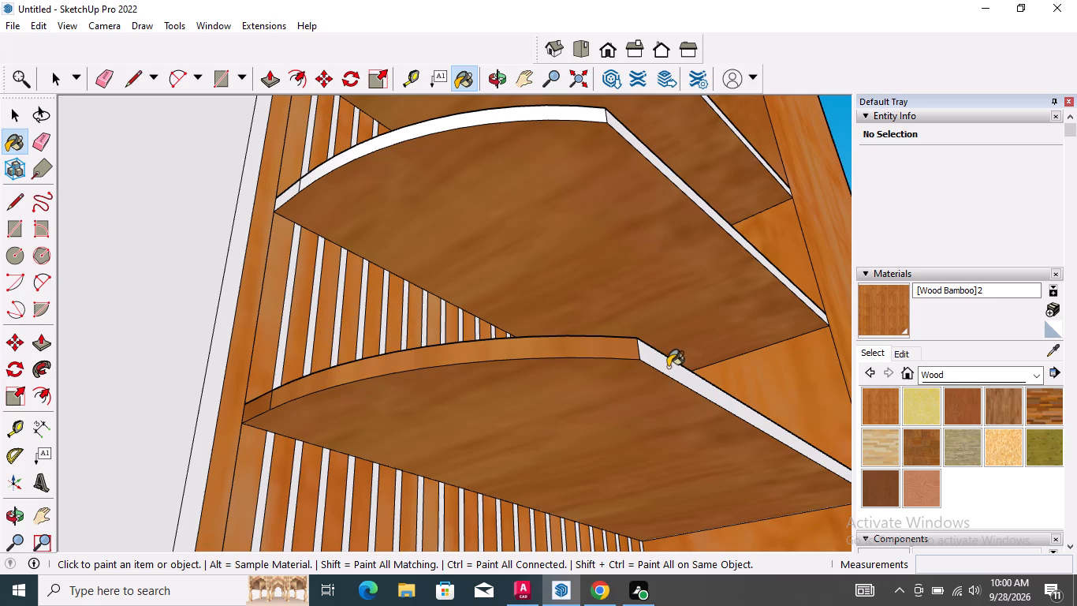
left_click(667, 366)
Paint the straight front, curved and short end edges of the second-highest shelf with [Wood Bamboo]2.
scroll(666, 434, "down", 5)
middle_click_drag(629, 377, 629, 372)
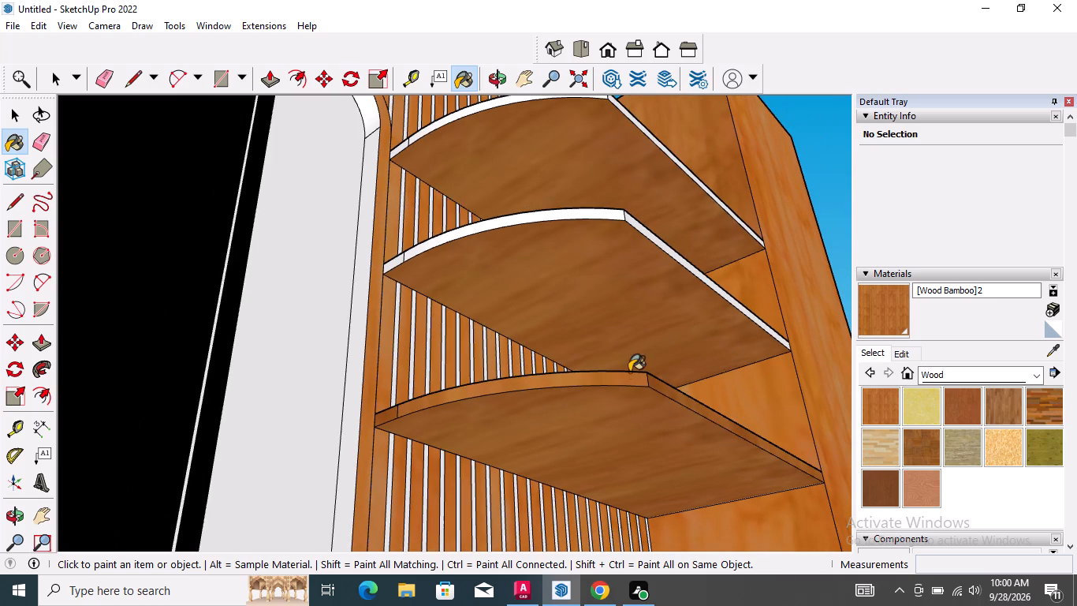
middle_click_drag(629, 372, 636, 460)
scroll(636, 261, "up", 4)
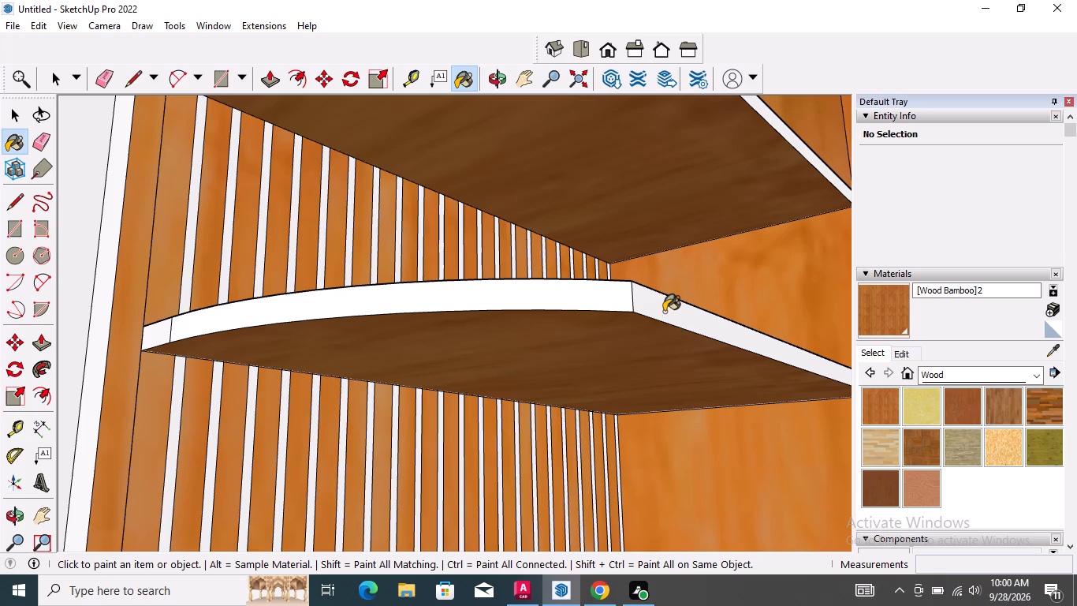
left_click_drag(664, 312, 656, 311)
left_click(598, 302)
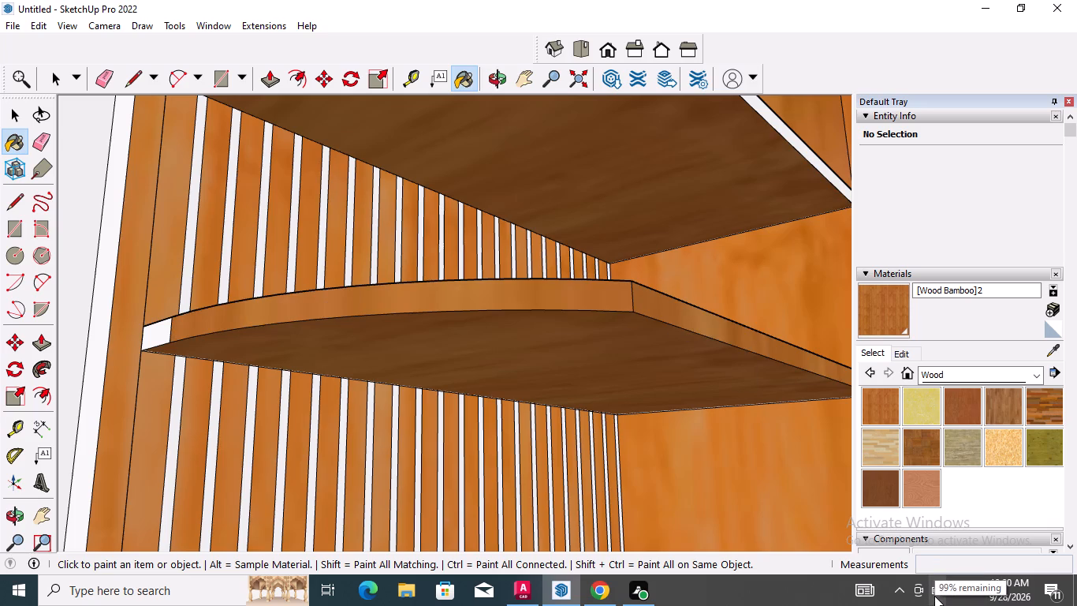
scroll(586, 417, "down", 3)
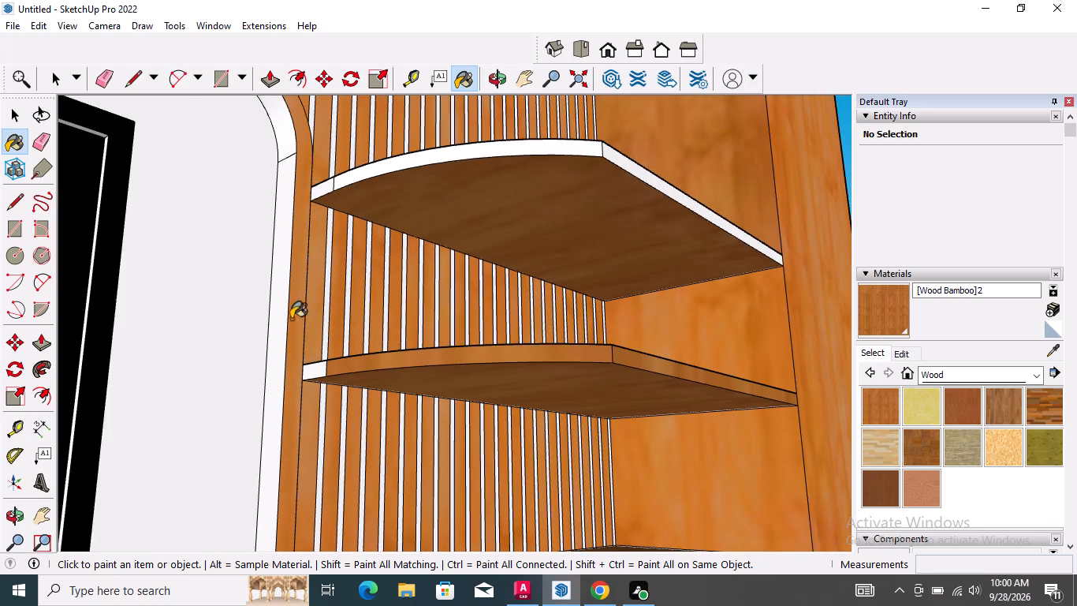
scroll(311, 351, "up", 7)
left_click(317, 363)
Paint the top shelf's short end, curved and straight front edges with [Wood Bamboo]2.
scroll(369, 342, "down", 14)
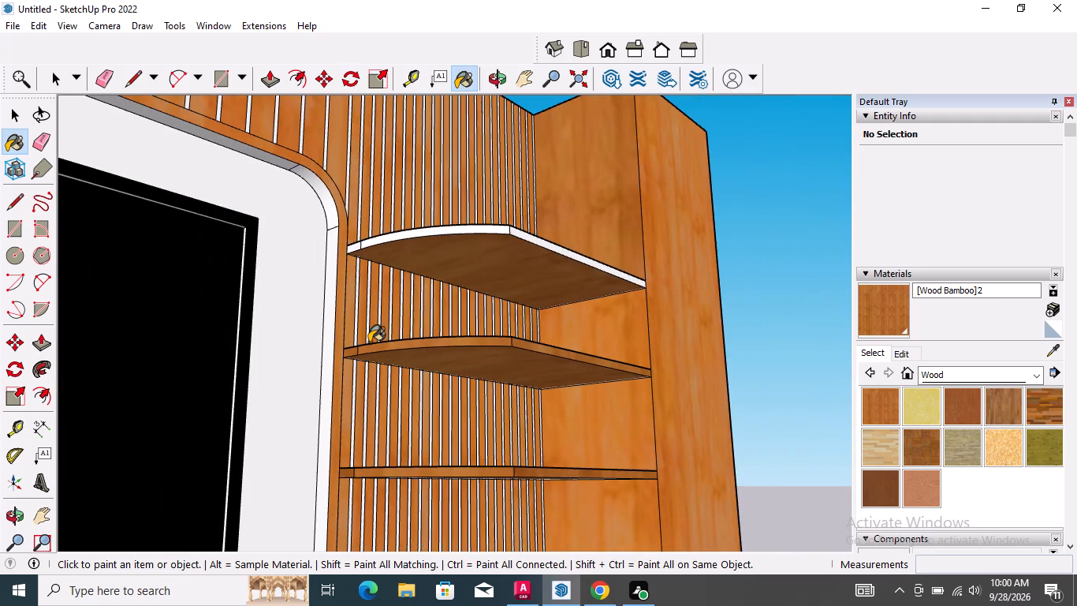
scroll(467, 198, "up", 5)
scroll(313, 259, "up", 3)
scroll(238, 325, "up", 3)
left_click(233, 326)
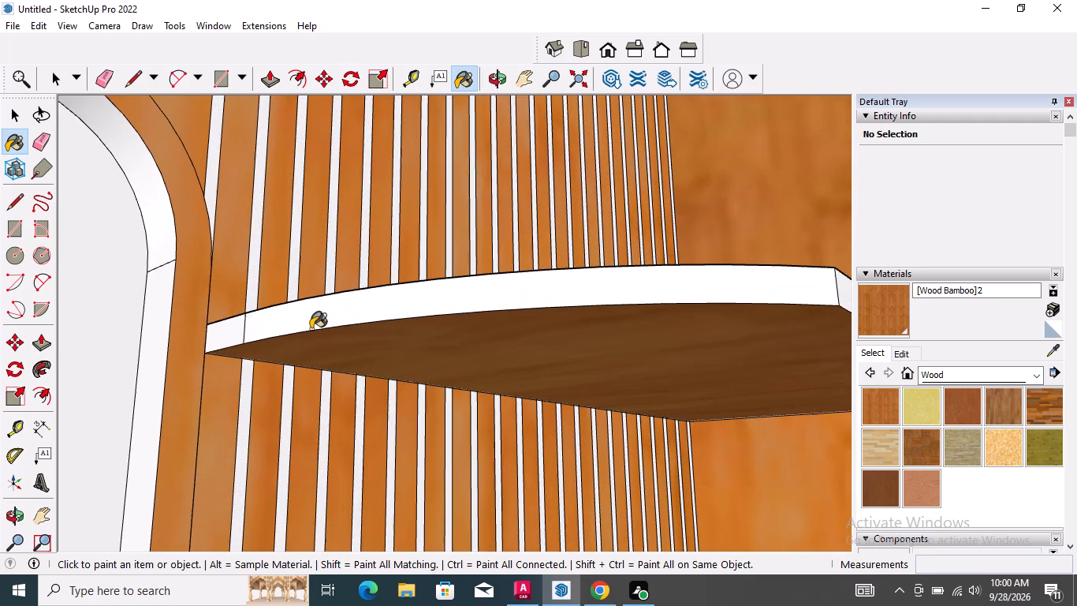
left_click(306, 316)
scroll(309, 367, "down", 4)
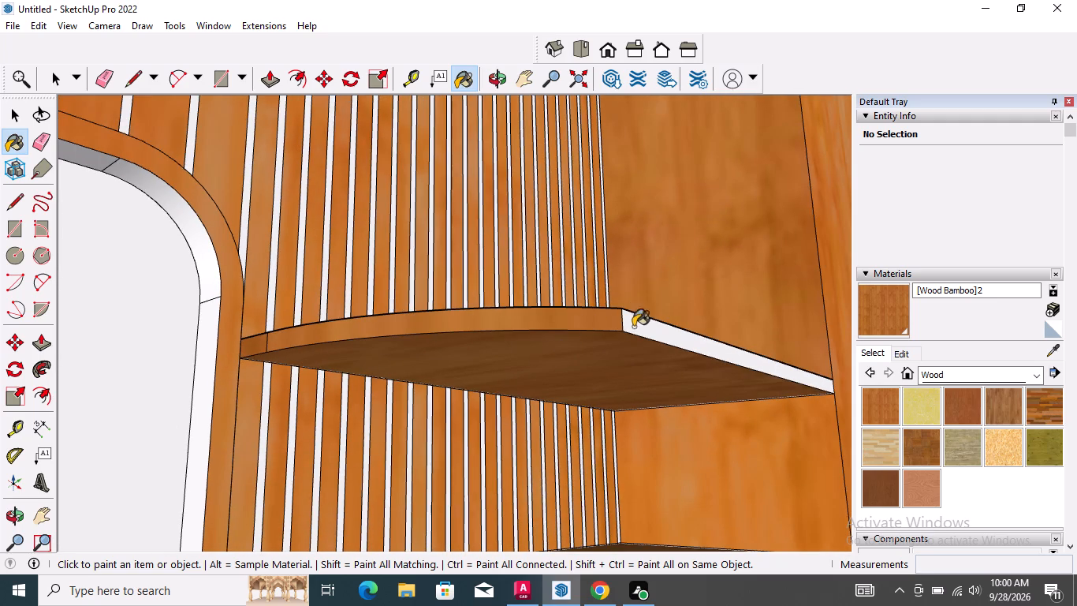
left_click(637, 332)
scroll(565, 312, "down", 5)
scroll(475, 262, "down", 10)
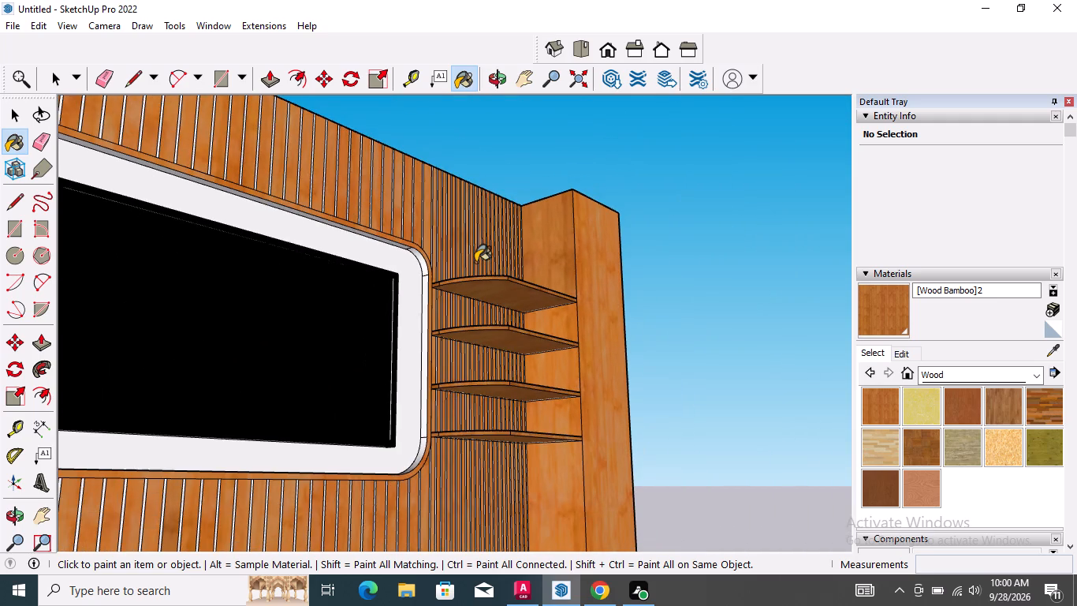
middle_click_drag(502, 368, 423, 365)
scroll(466, 320, "down", 3)
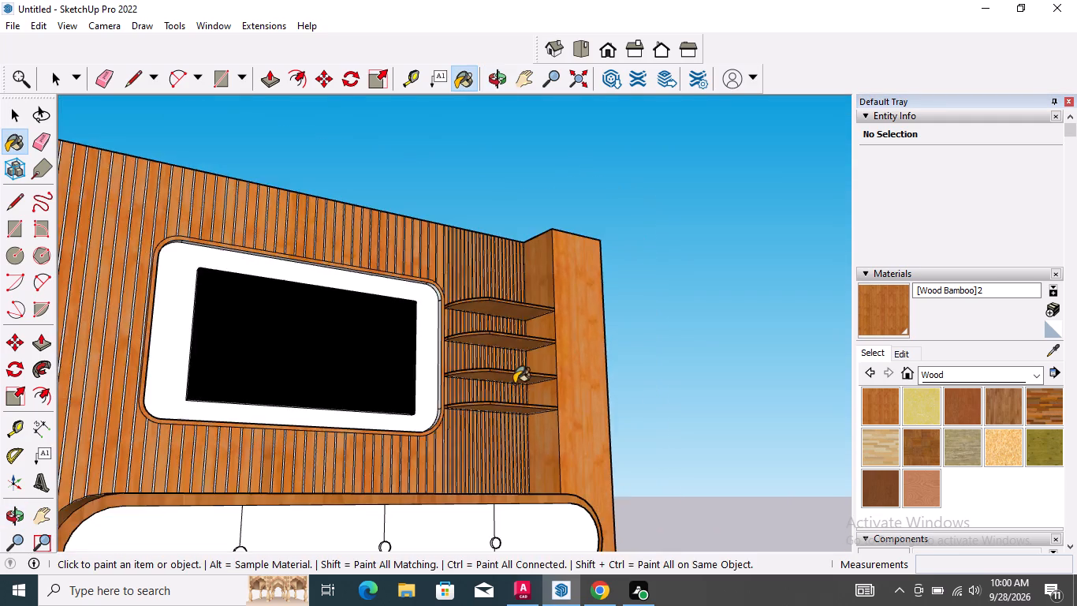
scroll(514, 383, "down", 9)
key("space")
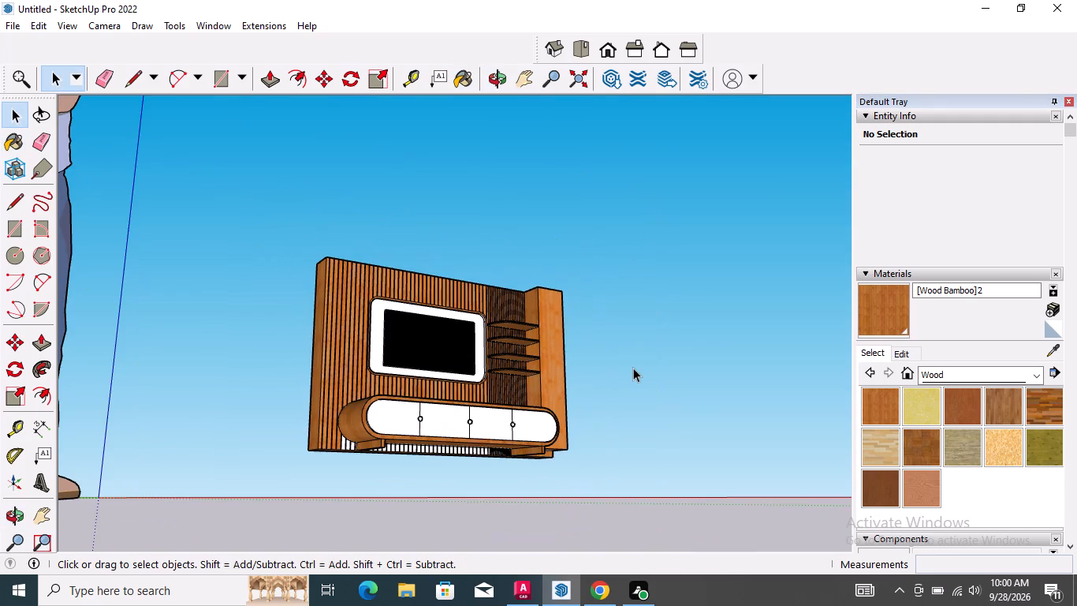
Paint the four unpainted back-panel slats below the cabinet's rounded left end, outside the left leg, with [Wood Bamboo]2.
left_click(888, 317)
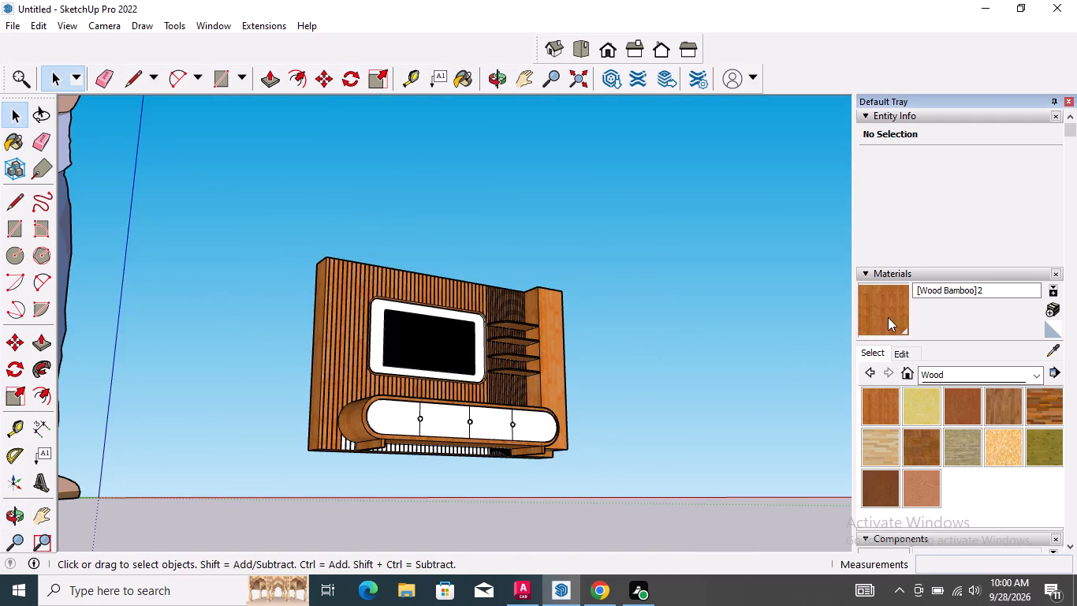
scroll(432, 451, "up", 8)
scroll(294, 472, "up", 4)
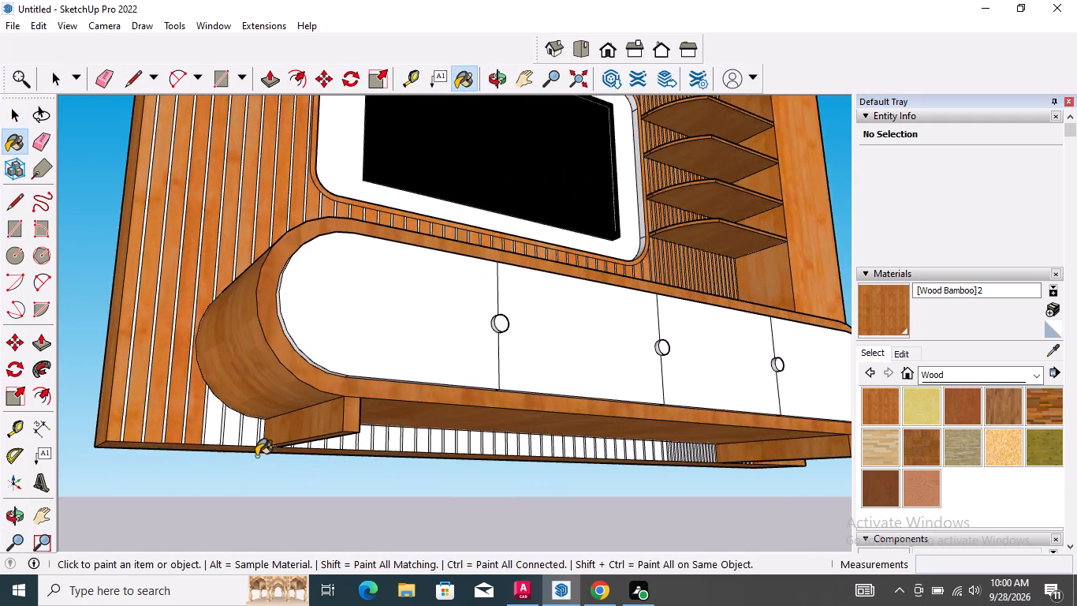
scroll(231, 441, "up", 4)
left_click(205, 418)
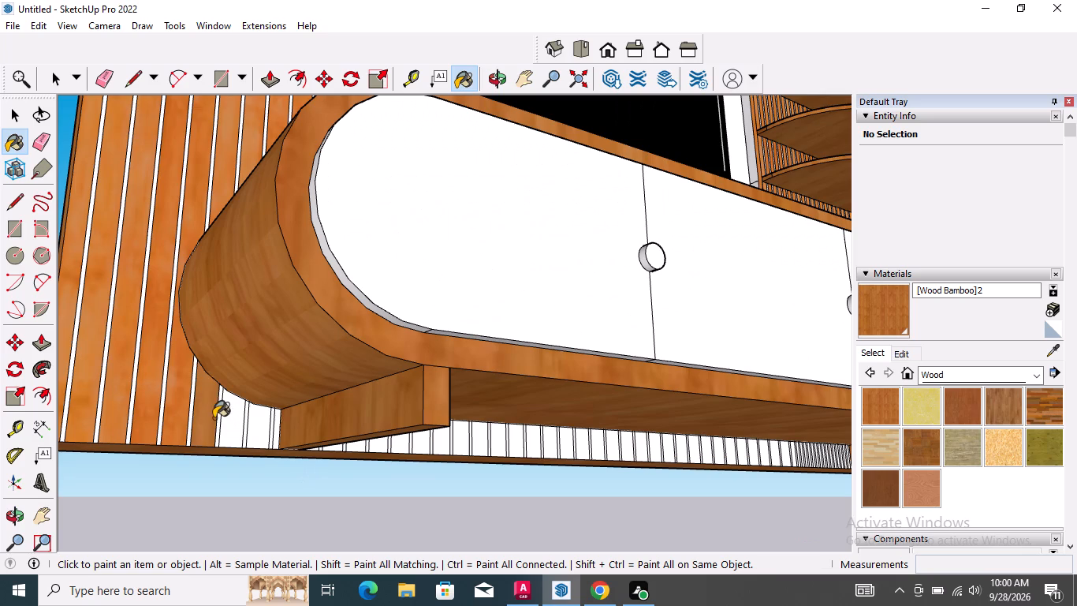
left_click(233, 426)
left_click(254, 436)
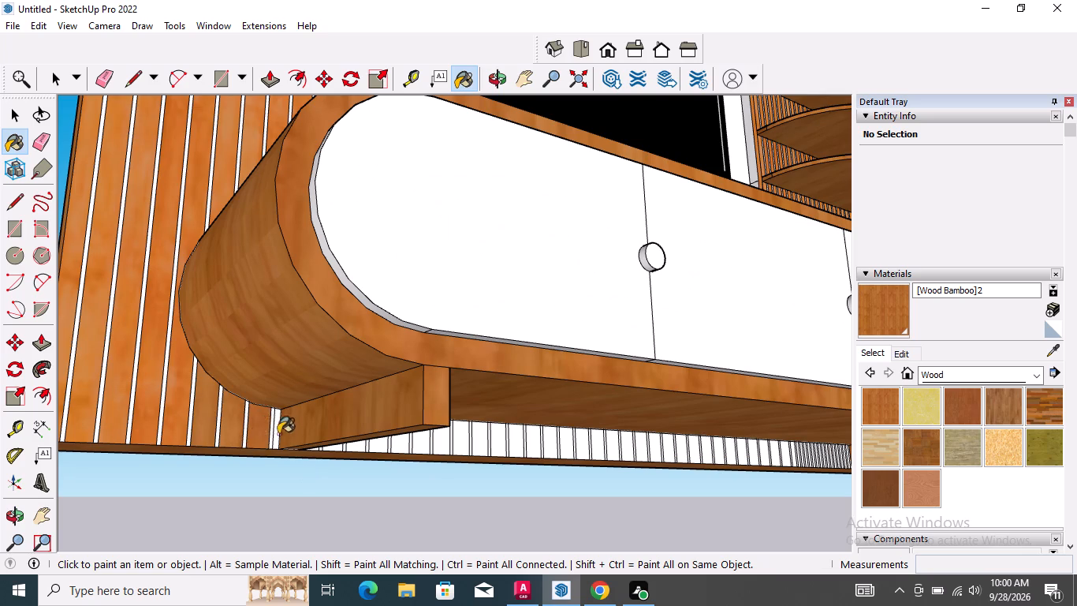
scroll(282, 435, "up", 9)
left_click(280, 425)
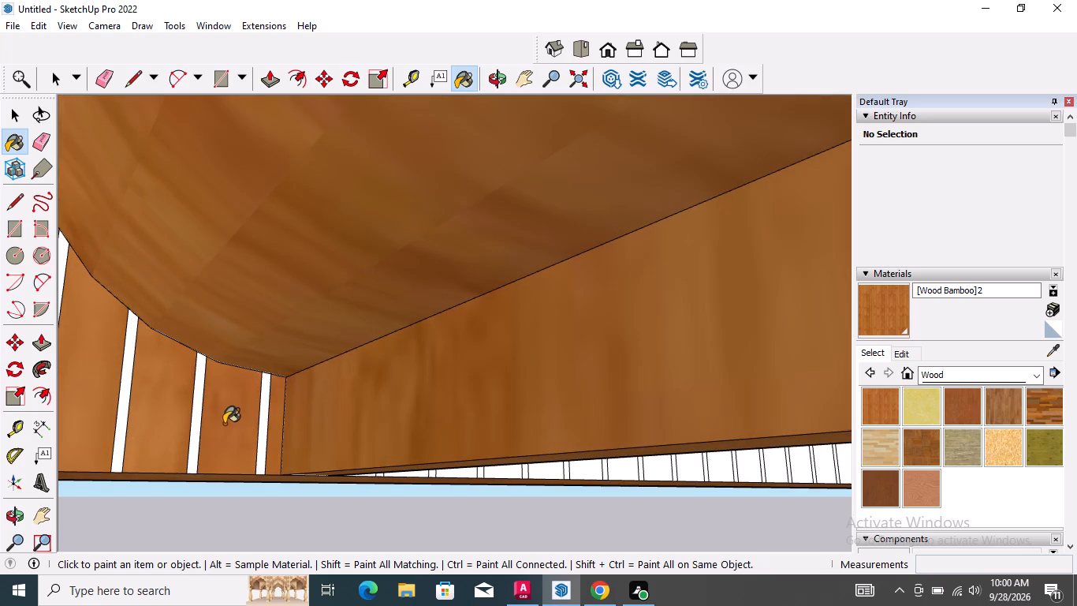
Paint the first six back-panel slats under the cabinet, starting just inside the left leg, with [Wood Bamboo]2.
scroll(224, 417, "down", 6)
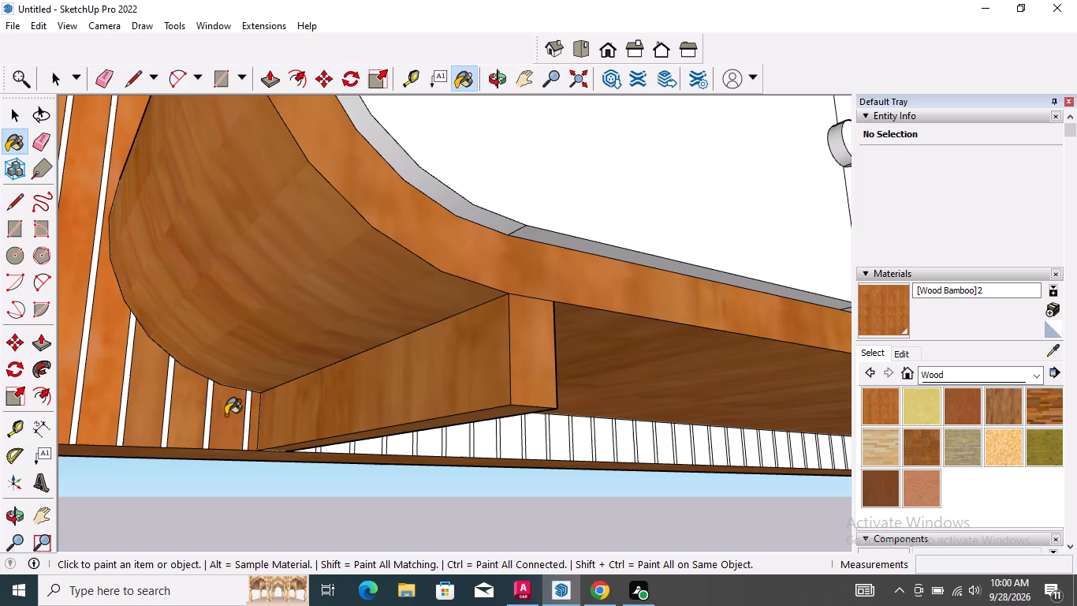
scroll(225, 417, "down", 2)
middle_click_drag(384, 444, 367, 443)
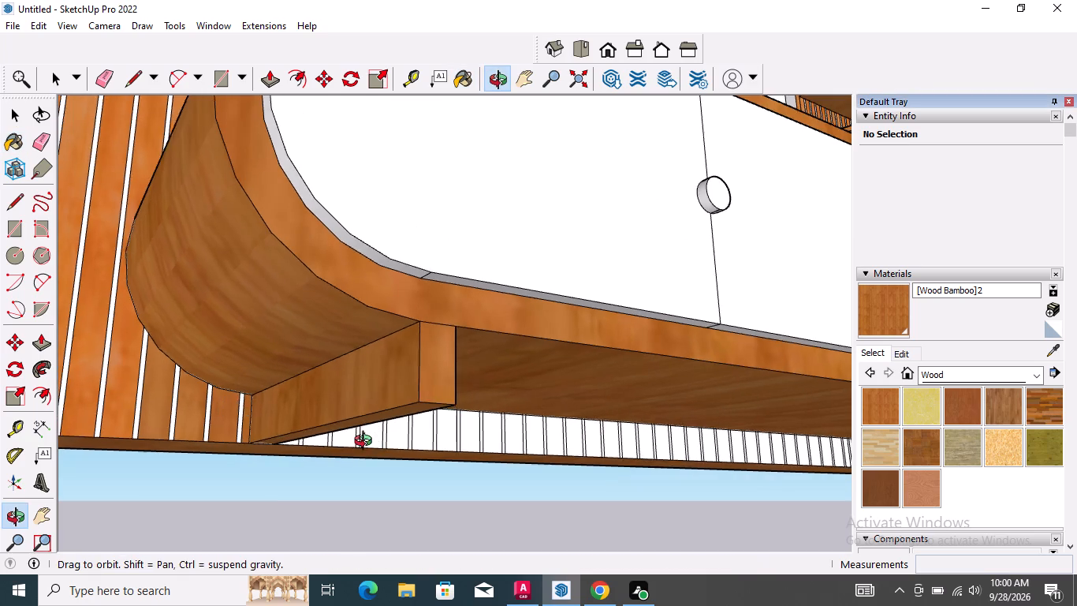
middle_click_drag(367, 443, 274, 443)
scroll(222, 439, "up", 4)
left_click(218, 439)
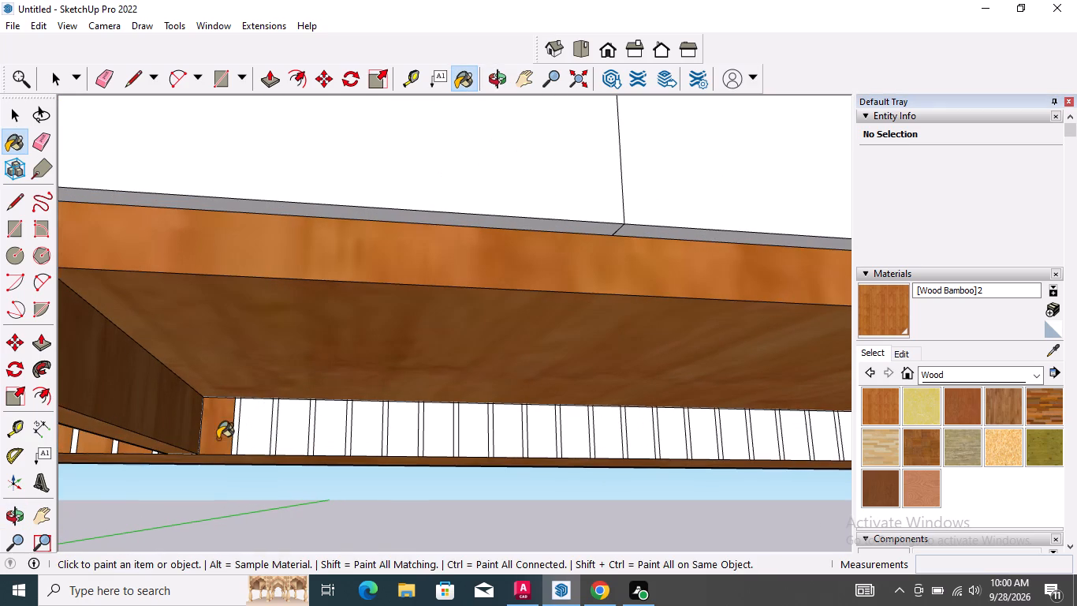
left_click(250, 428)
left_click(286, 426)
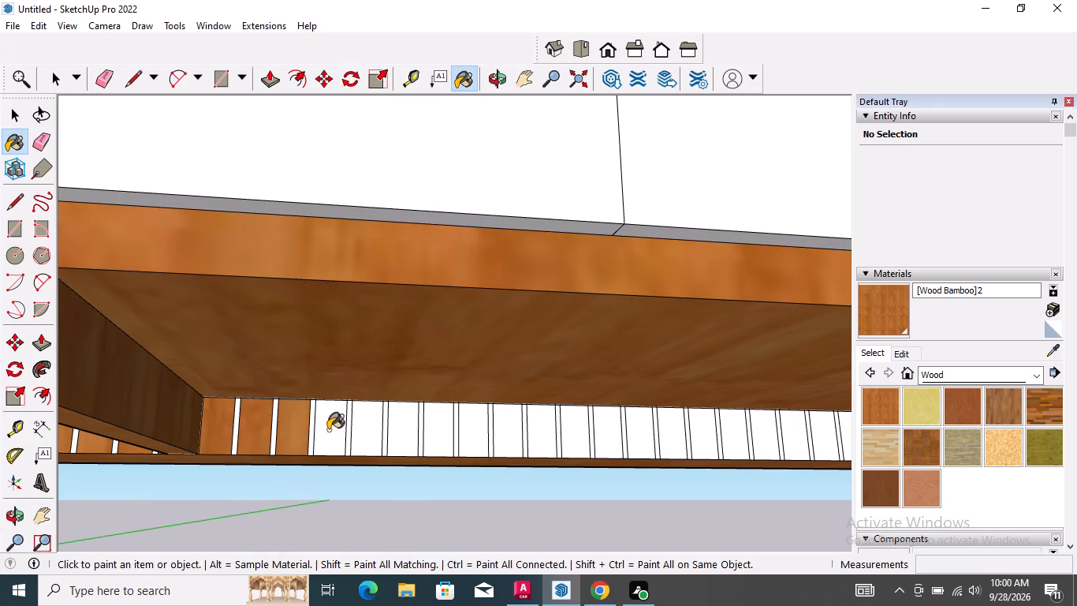
left_click_drag(327, 430, 337, 429)
left_click(367, 423)
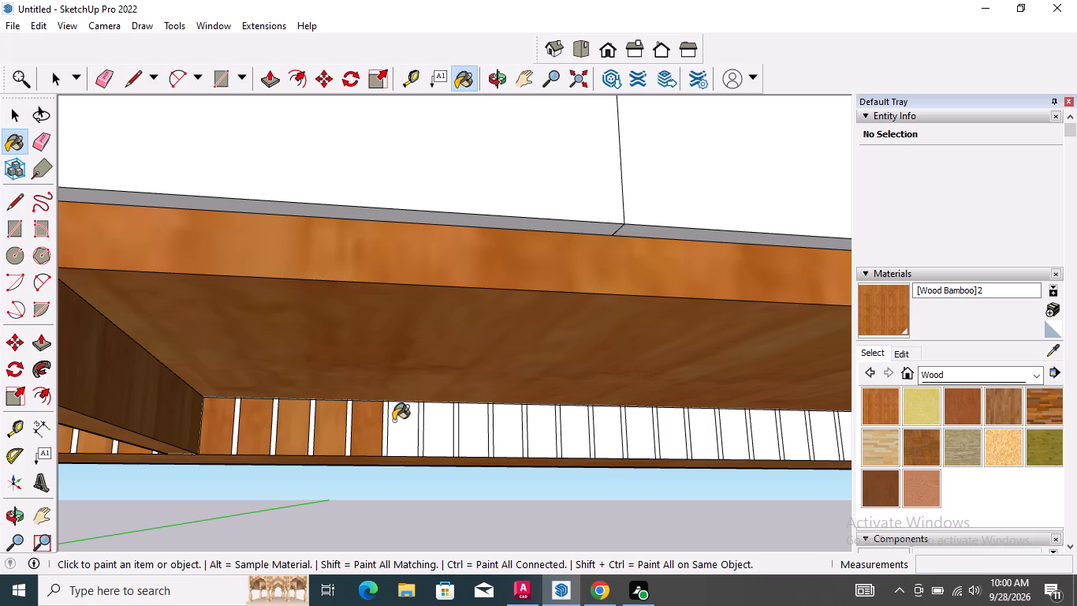
left_click(393, 421)
Paint the following seven back-panel slats under the cabinet, continuing toward the right leg, with [Wood Bamboo]2.
scroll(297, 443, "down", 1)
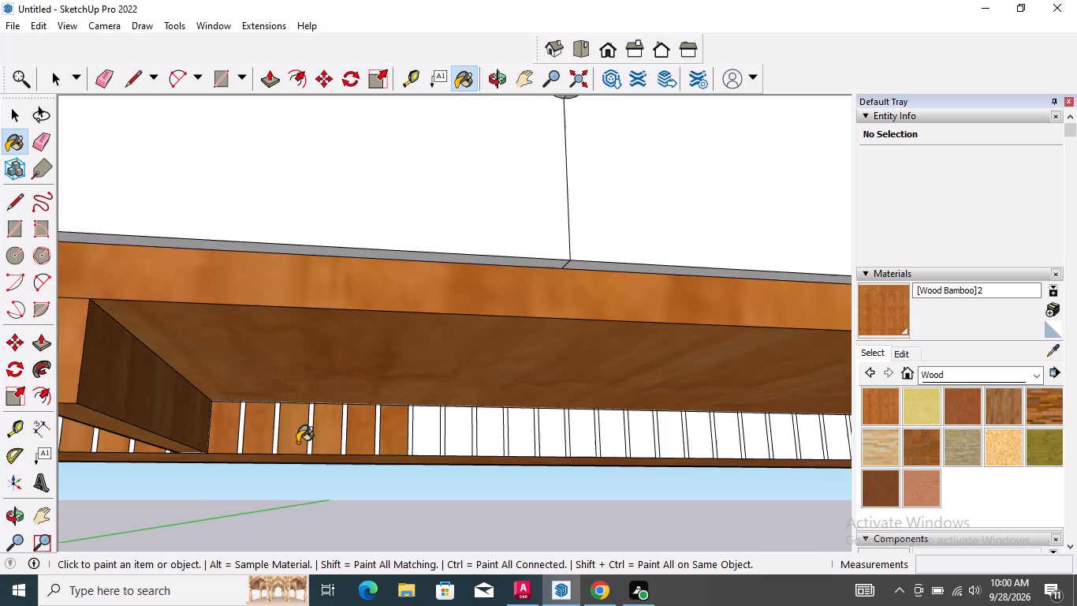
scroll(297, 443, "down", 1)
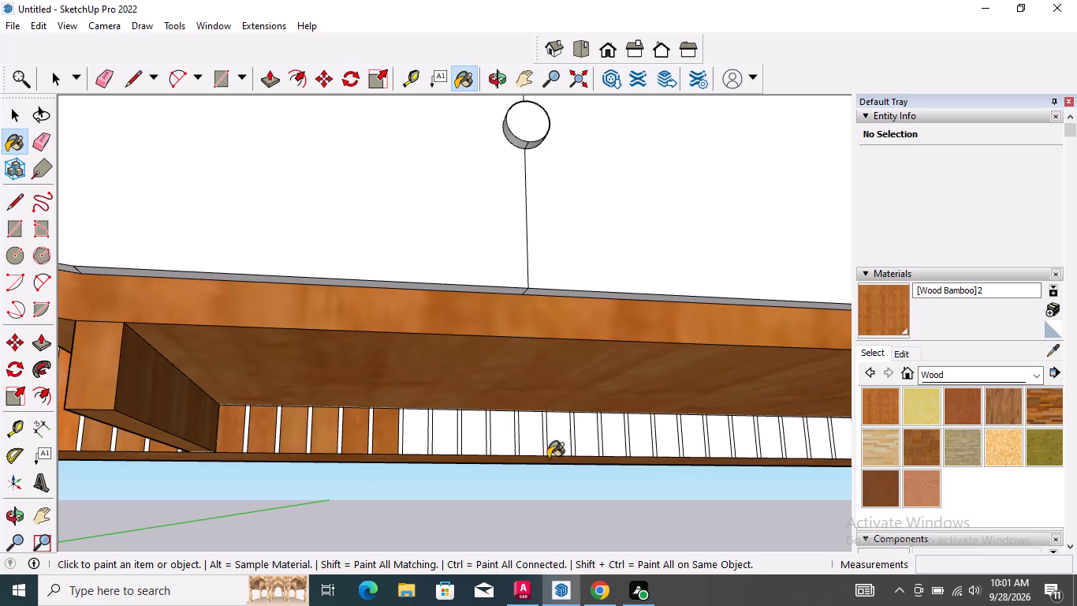
scroll(577, 458, "up", 2)
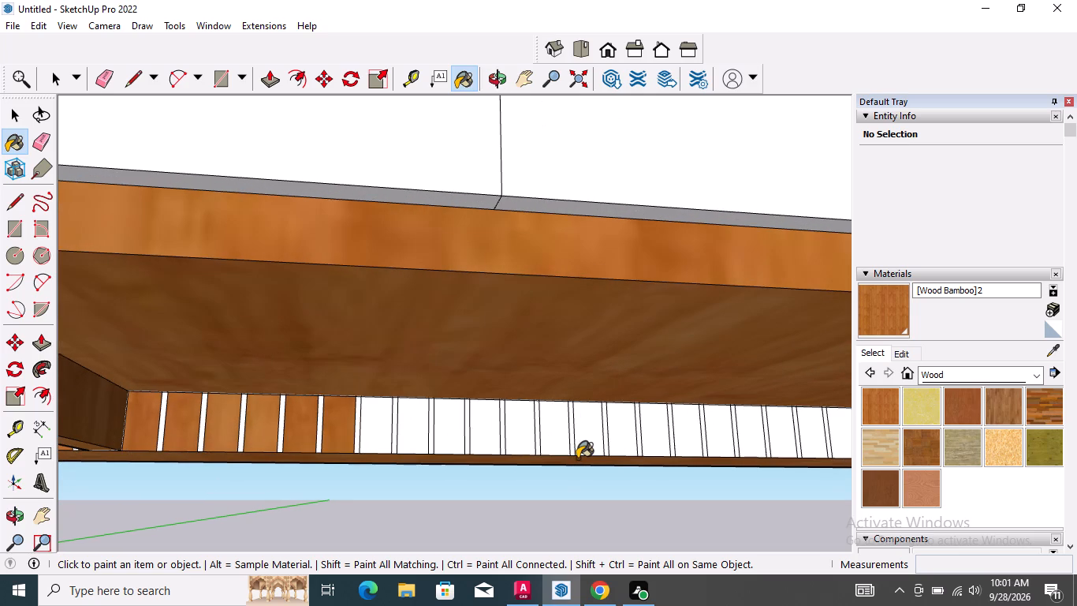
scroll(524, 466, "up", 1)
left_click(360, 417)
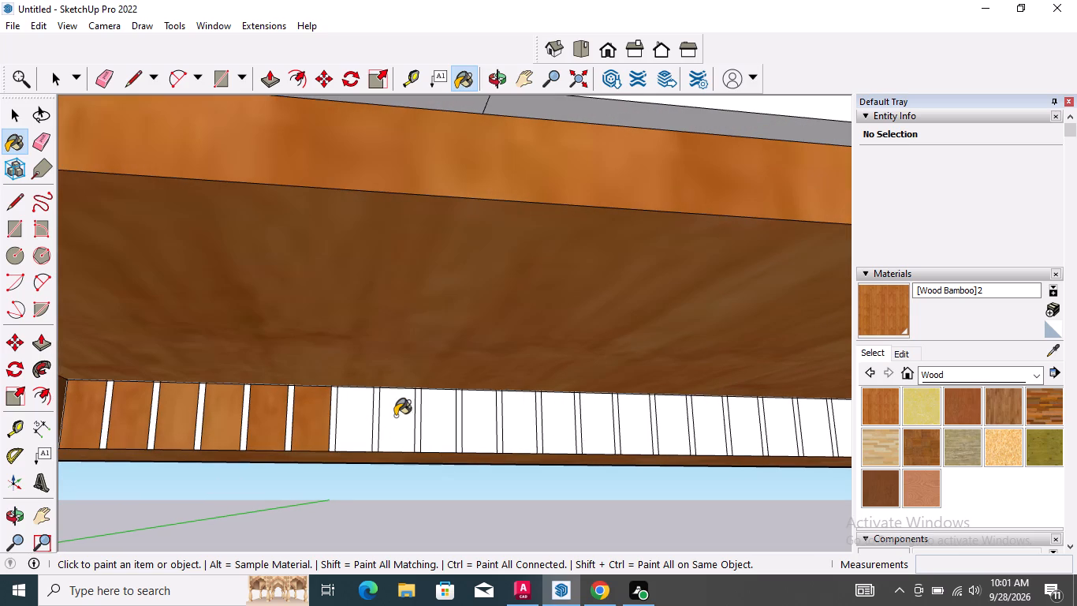
left_click(397, 416)
left_click(438, 422)
left_click(476, 417)
left_click_drag(508, 414, 538, 420)
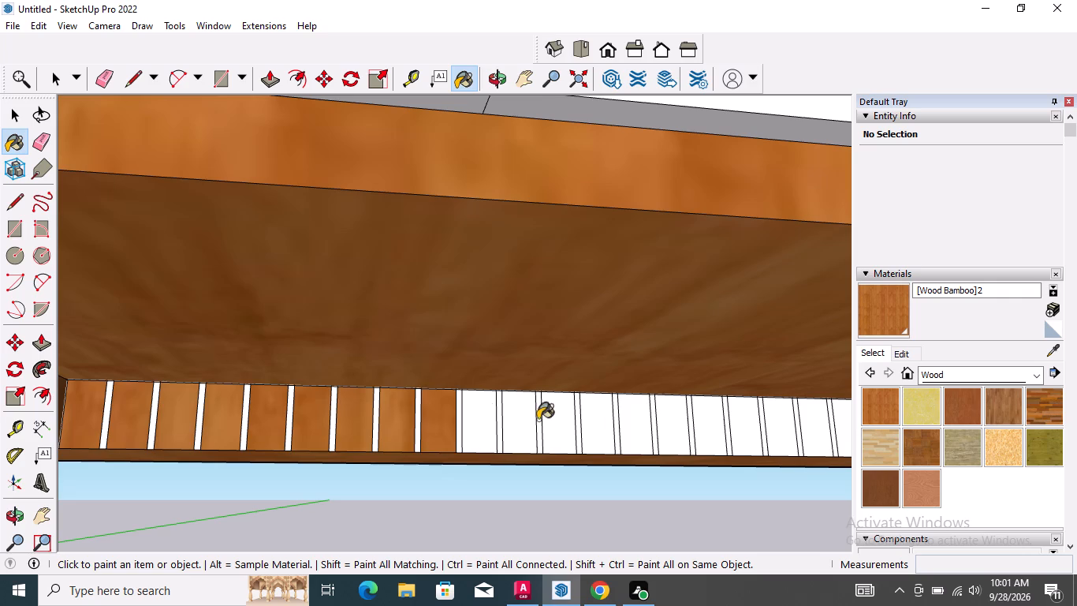
left_click_drag(538, 420, 521, 416)
left_click(564, 427)
left_click(593, 421)
Paint another seven adjacent back-panel slats beneath the middle of the cabinet with [Wood Bamboo]2.
scroll(328, 460, "down", 4)
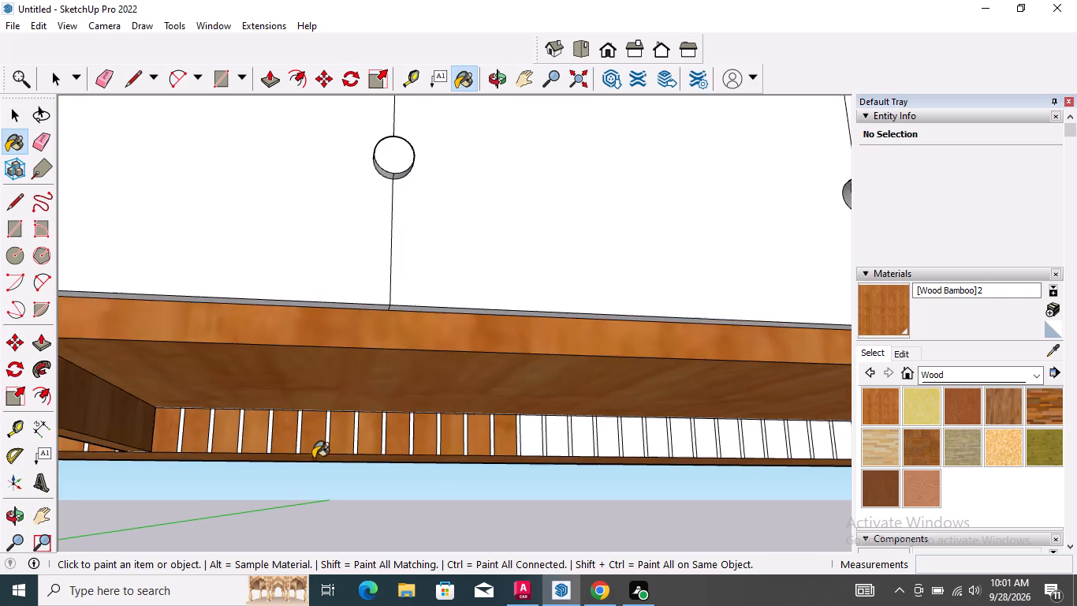
scroll(311, 455, "down", 4)
scroll(580, 439, "up", 7)
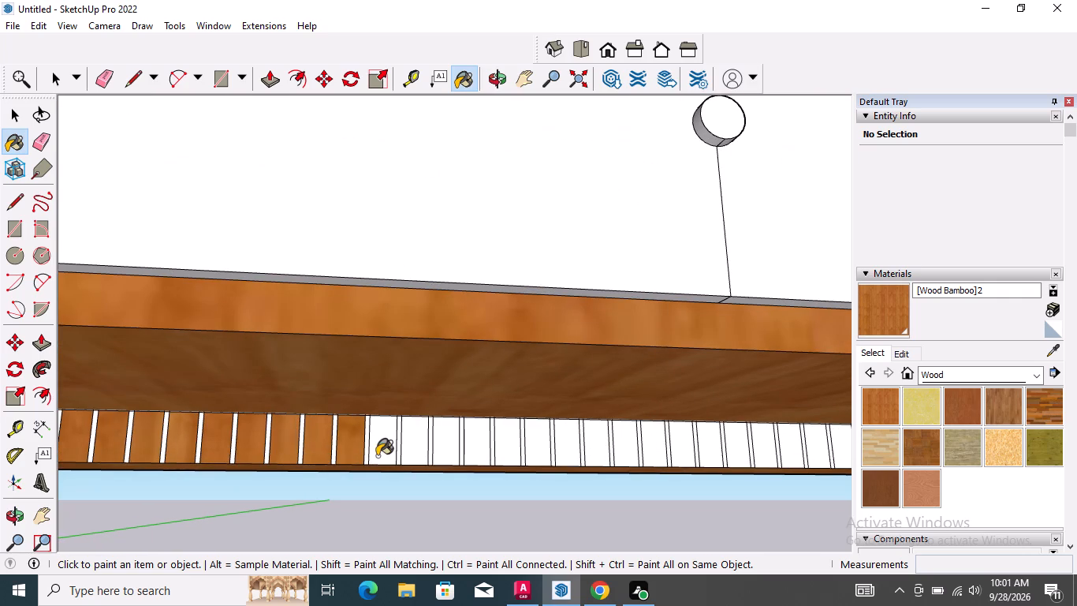
left_click_drag(334, 441, 344, 441)
left_click(372, 441)
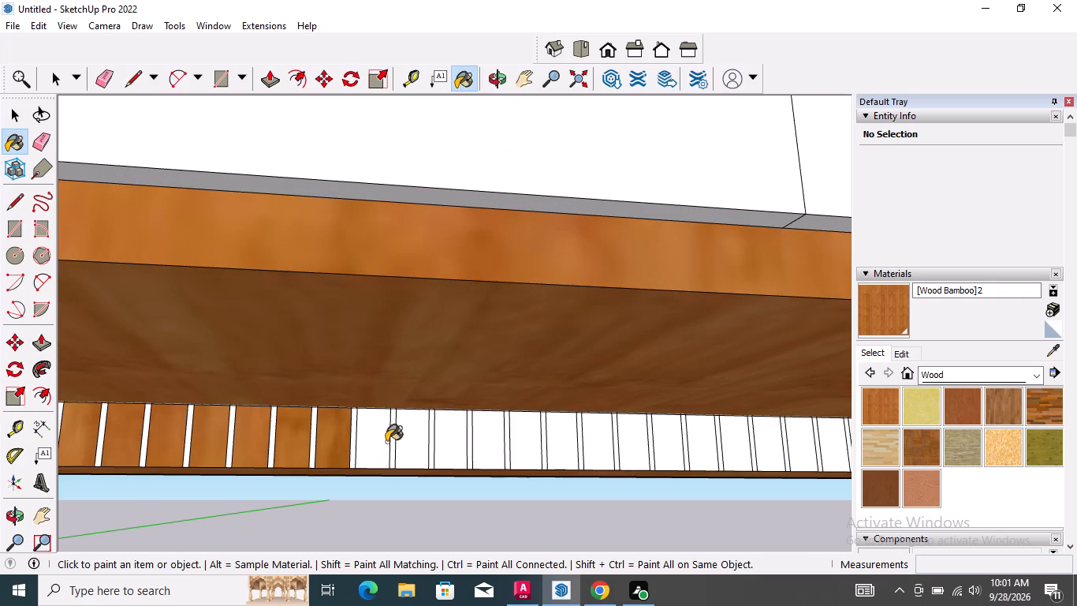
left_click(401, 440)
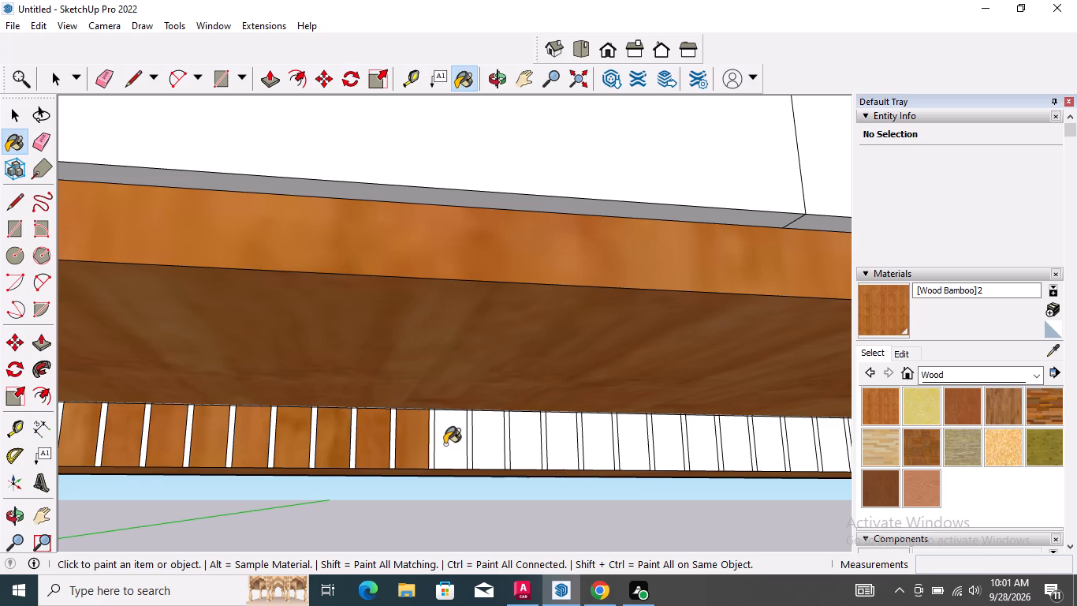
left_click(445, 444)
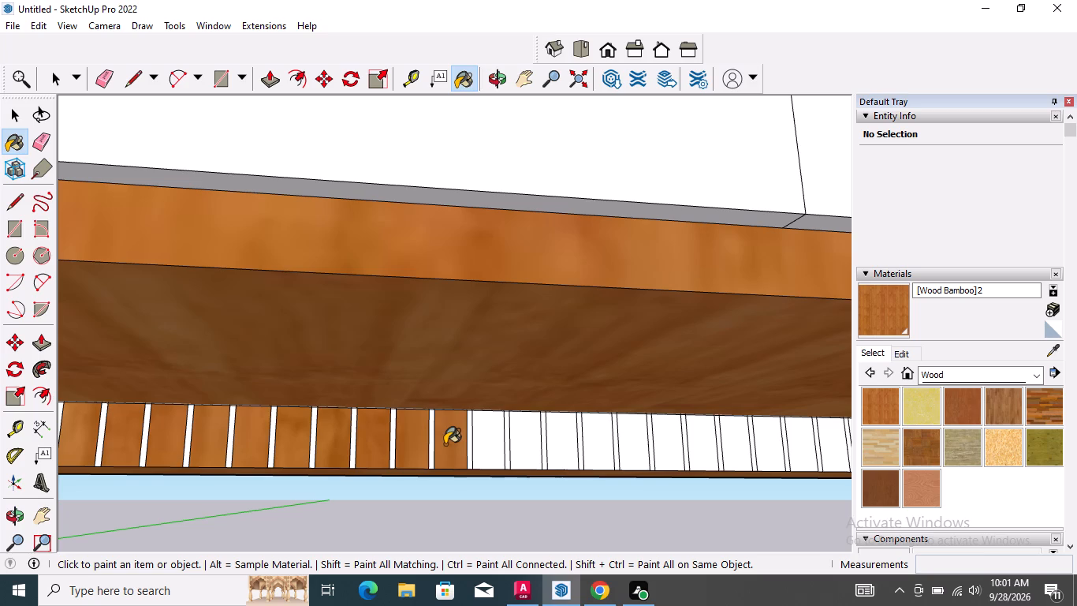
left_click(485, 451)
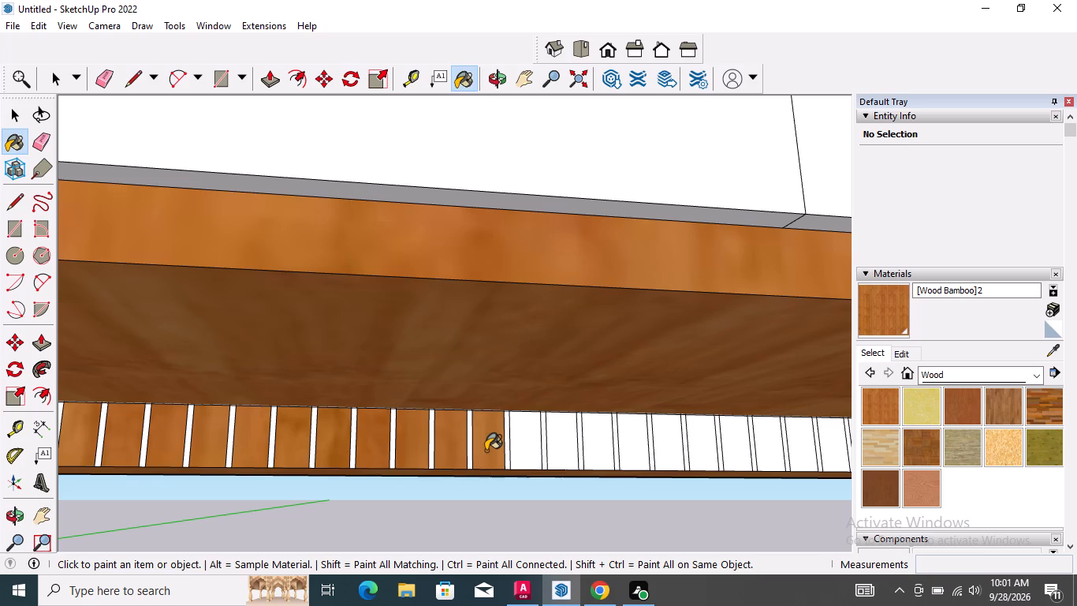
left_click(518, 451)
left_click(559, 443)
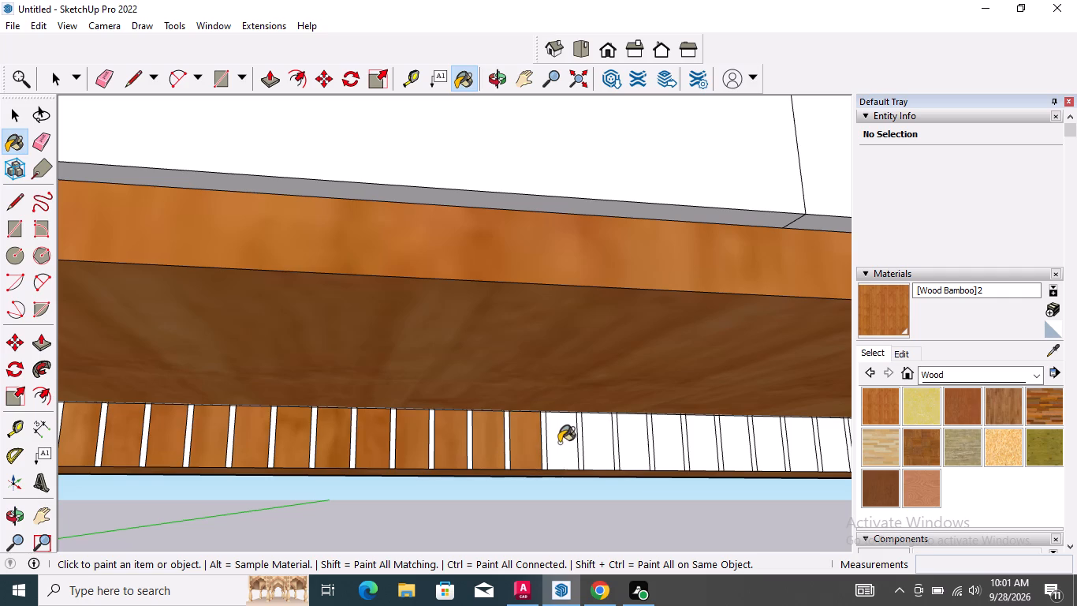
Paint the following eight wide back-panel slats under the cabinet, continuing toward the right leg, with [Wood Bamboo]2.
scroll(444, 455, "down", 8)
scroll(639, 453, "up", 4)
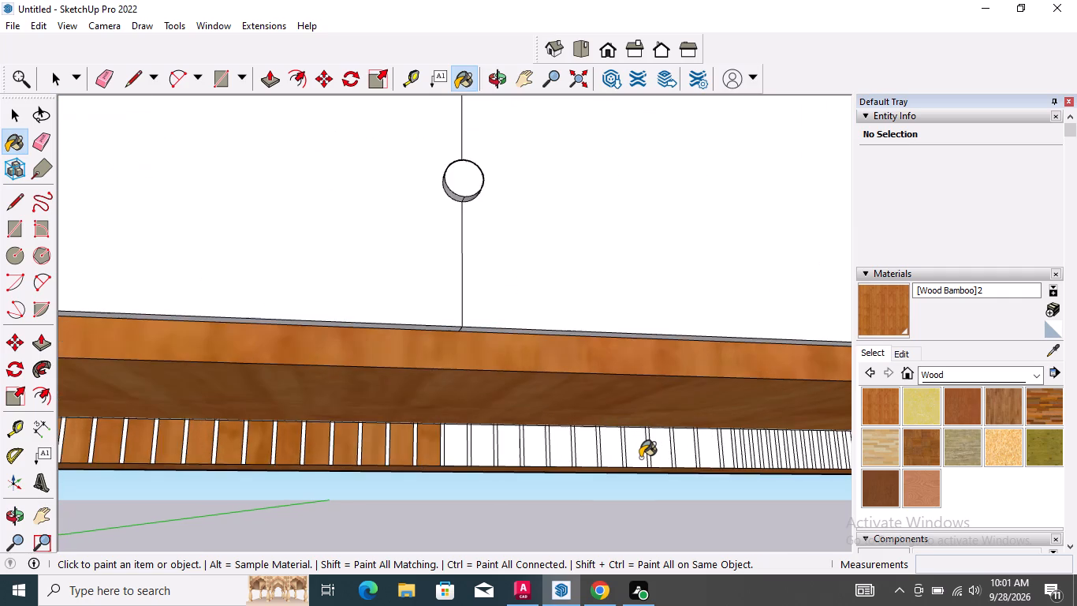
scroll(640, 458, "up", 3)
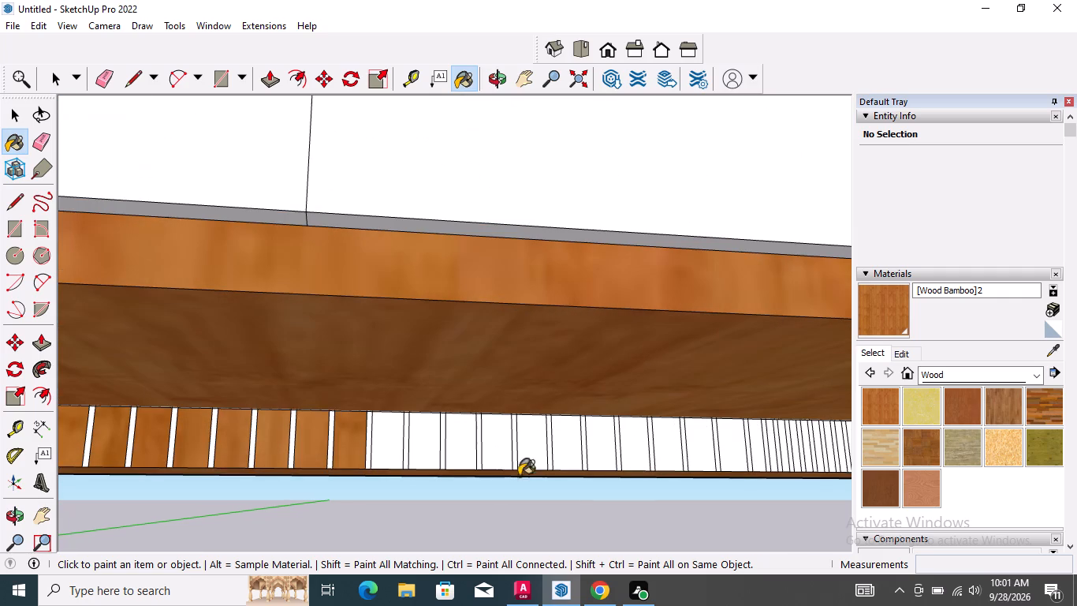
left_click(391, 448)
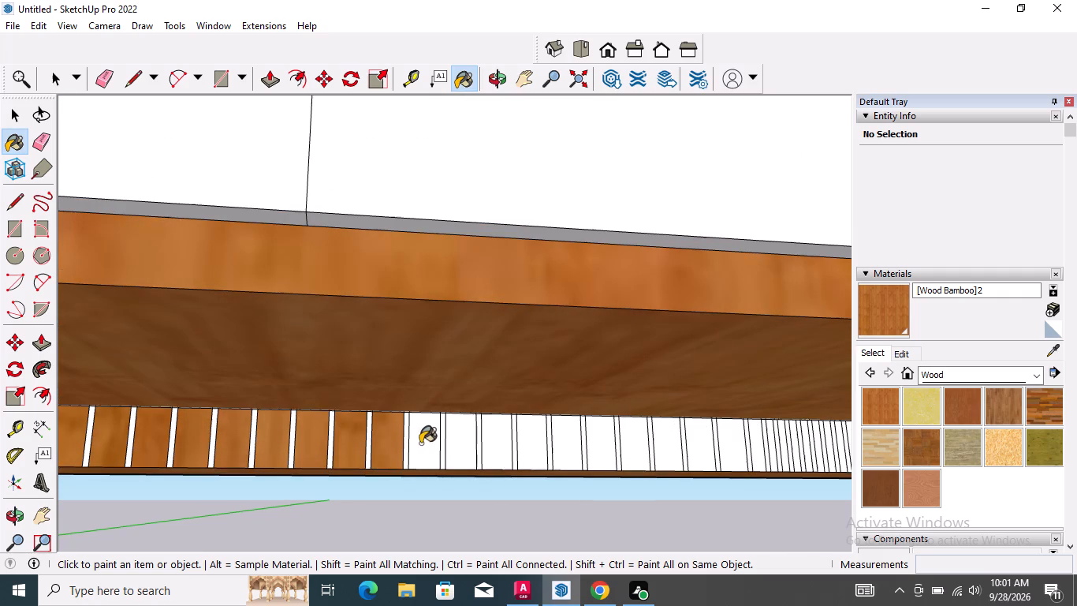
left_click(420, 443)
left_click(464, 441)
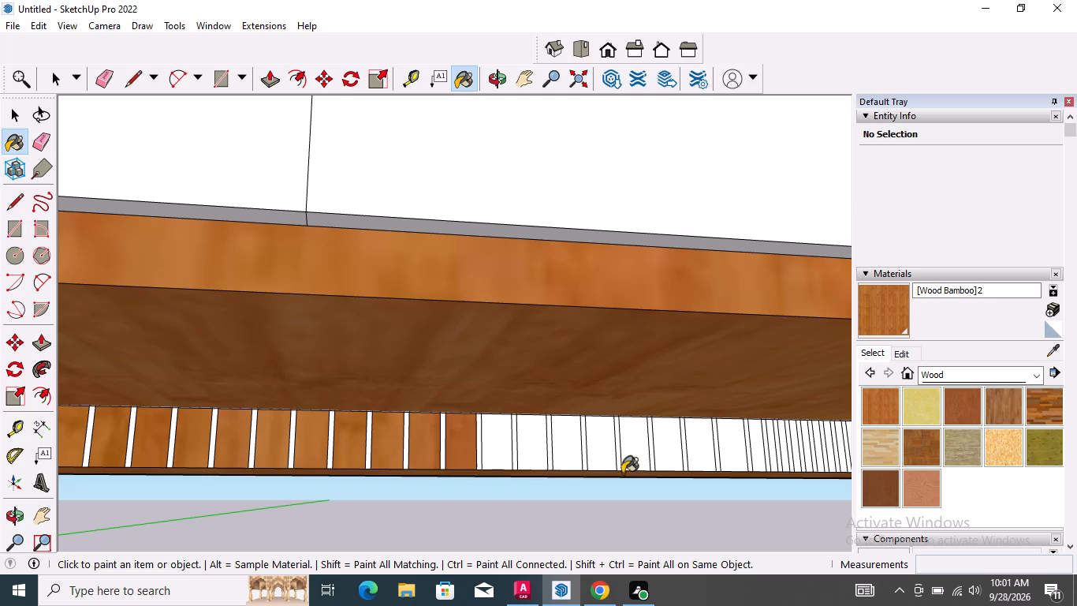
scroll(655, 473, "up", 4)
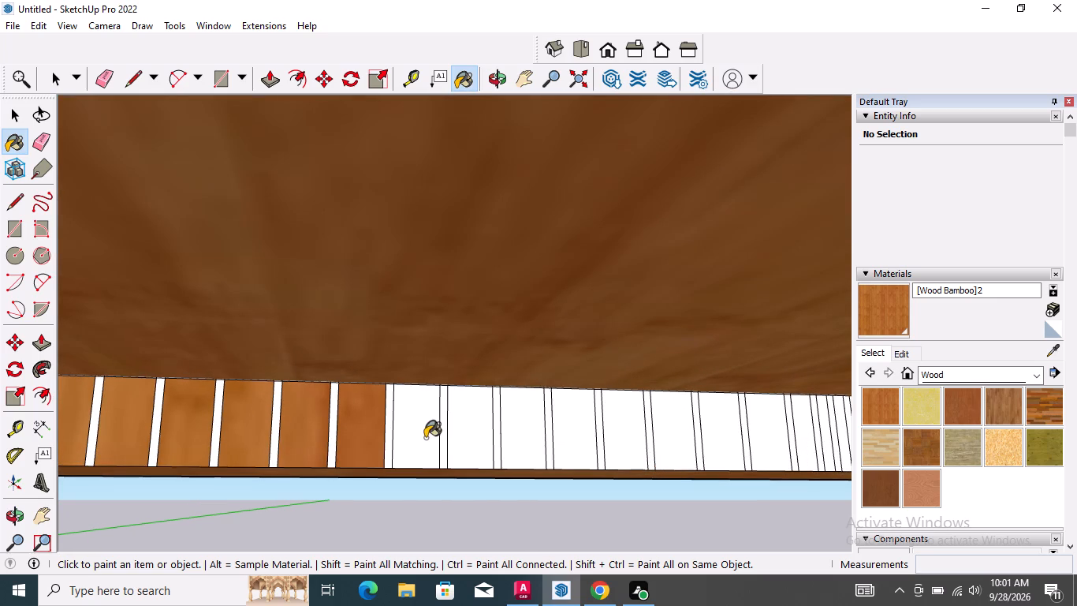
left_click(425, 438)
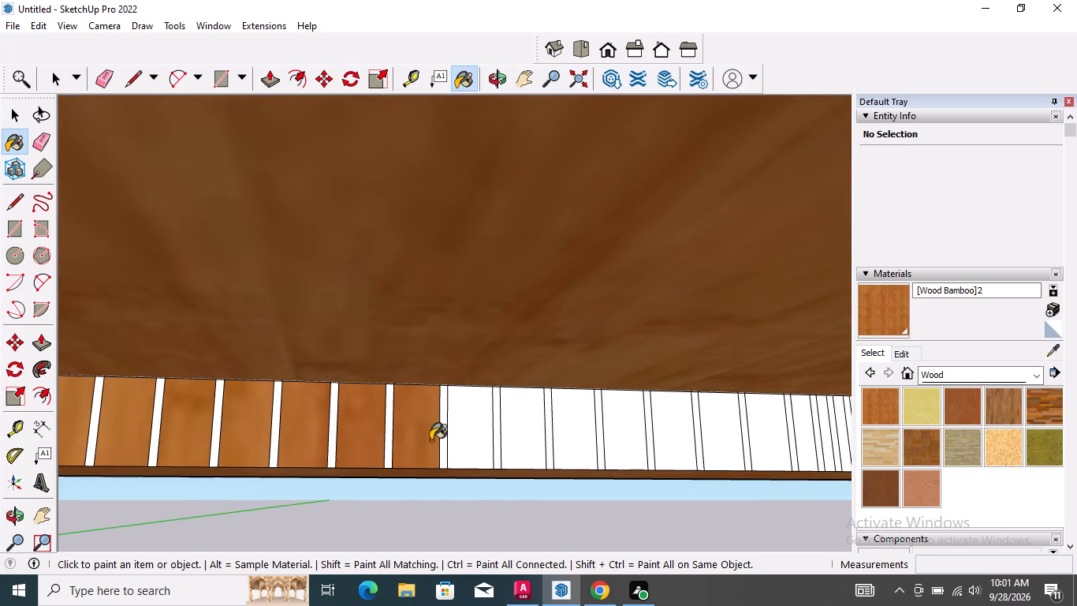
left_click(467, 438)
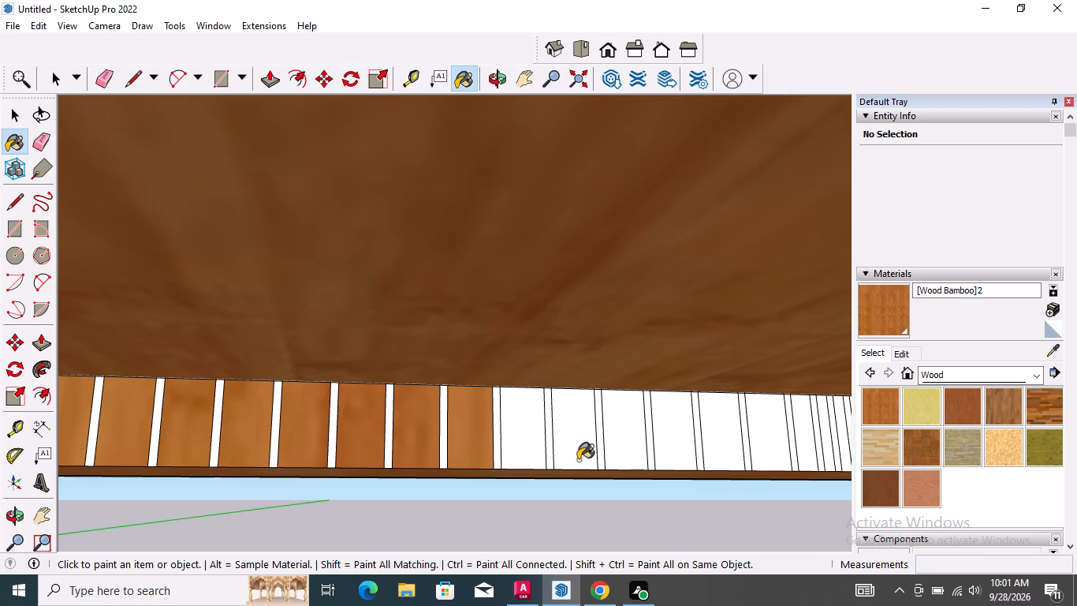
left_click_drag(527, 446, 536, 445)
left_click_drag(565, 434, 572, 434)
left_click_drag(621, 434, 597, 439)
Paint the last four wide back-panel slats before the narrow ones under the cabinet with [Wood Bamboo]2.
scroll(422, 458, "down", 6)
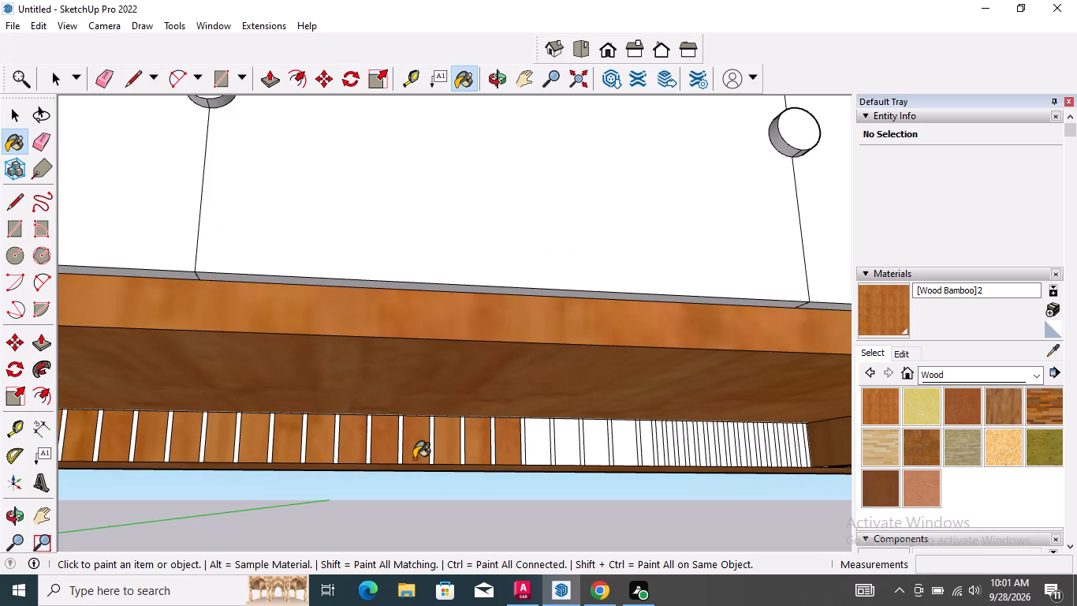
scroll(697, 451, "up", 6)
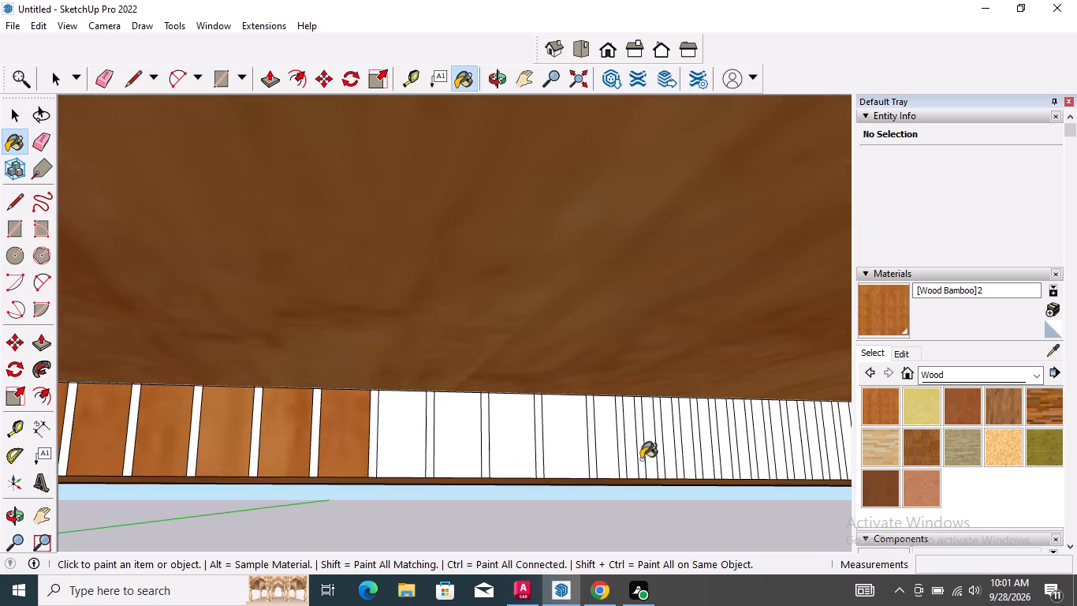
left_click(401, 447)
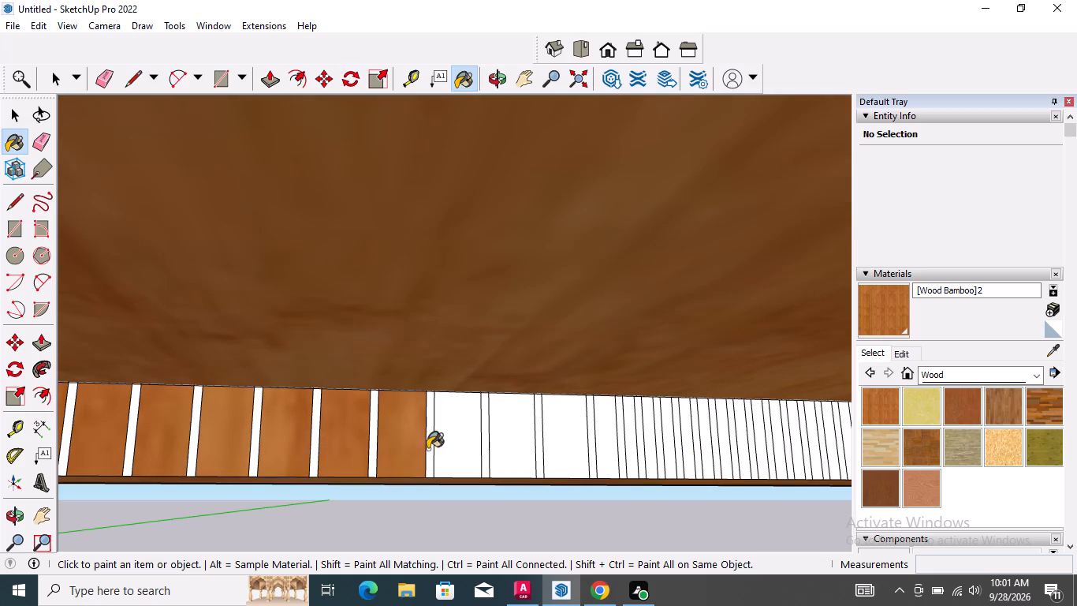
left_click(460, 447)
left_click(498, 446)
left_click(562, 438)
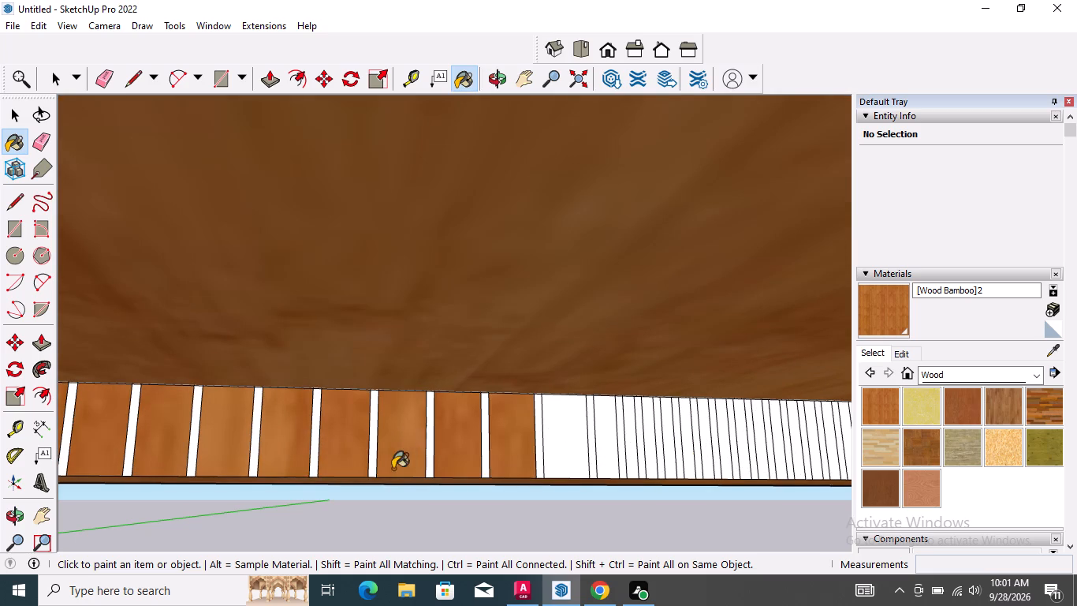
Paint the first four narrow back-panel slats under the cabinet, right after the wide ones, with [Wood Bamboo]2.
scroll(278, 434, "down", 5)
scroll(678, 457, "up", 7)
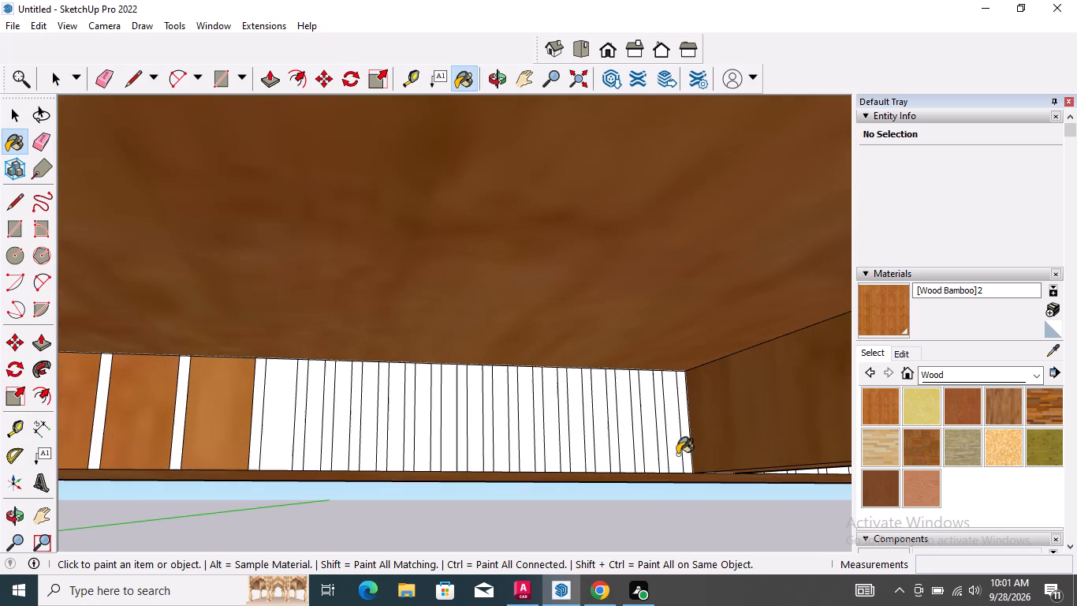
left_click(277, 416)
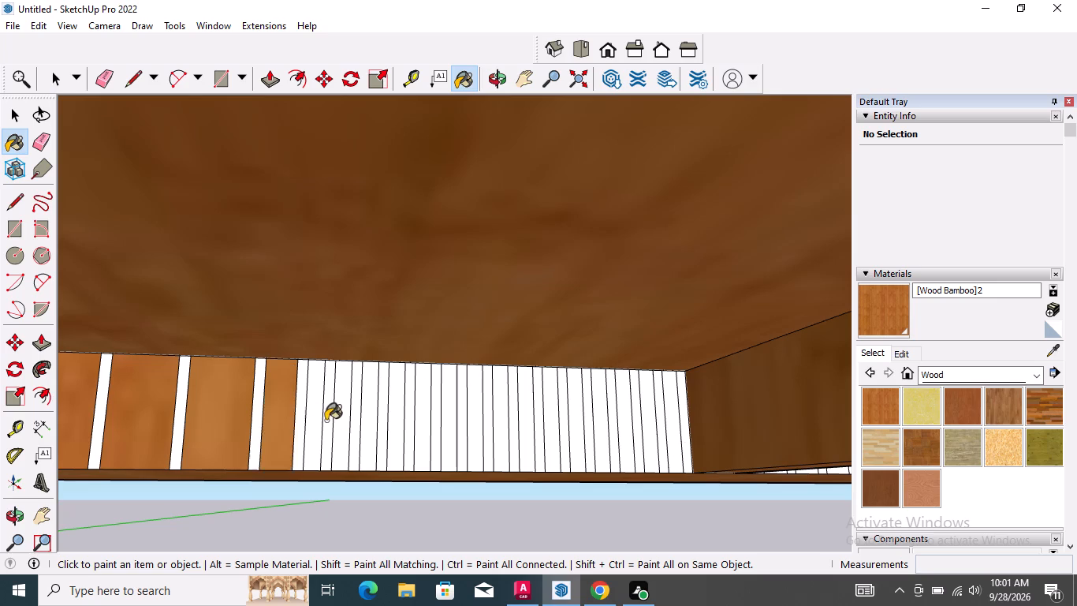
scroll(326, 421, "up", 4)
left_click(304, 419)
left_click(354, 425)
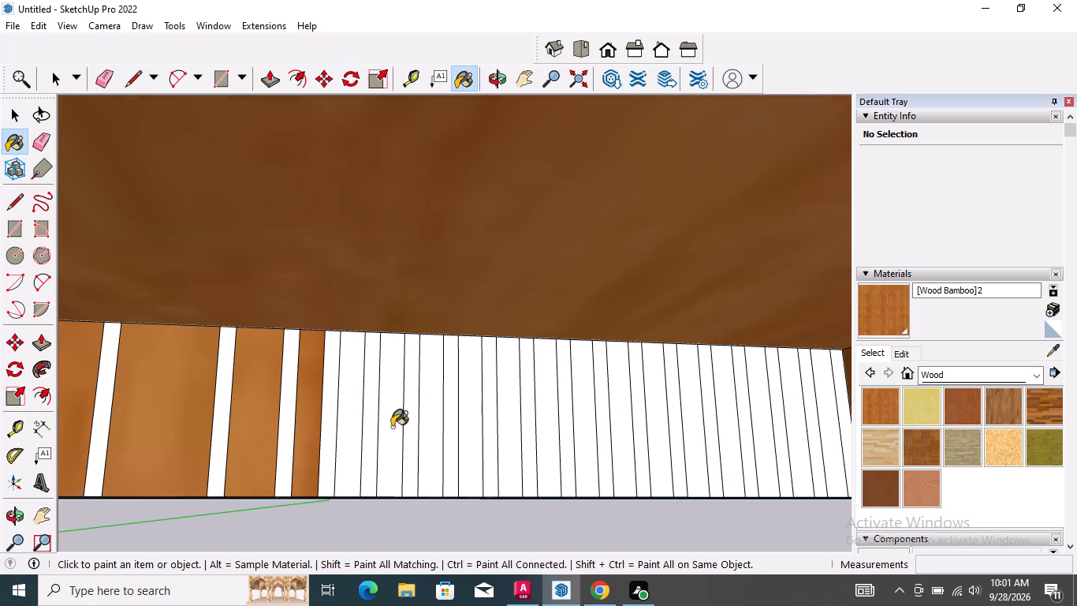
left_click(392, 427)
left_click(430, 426)
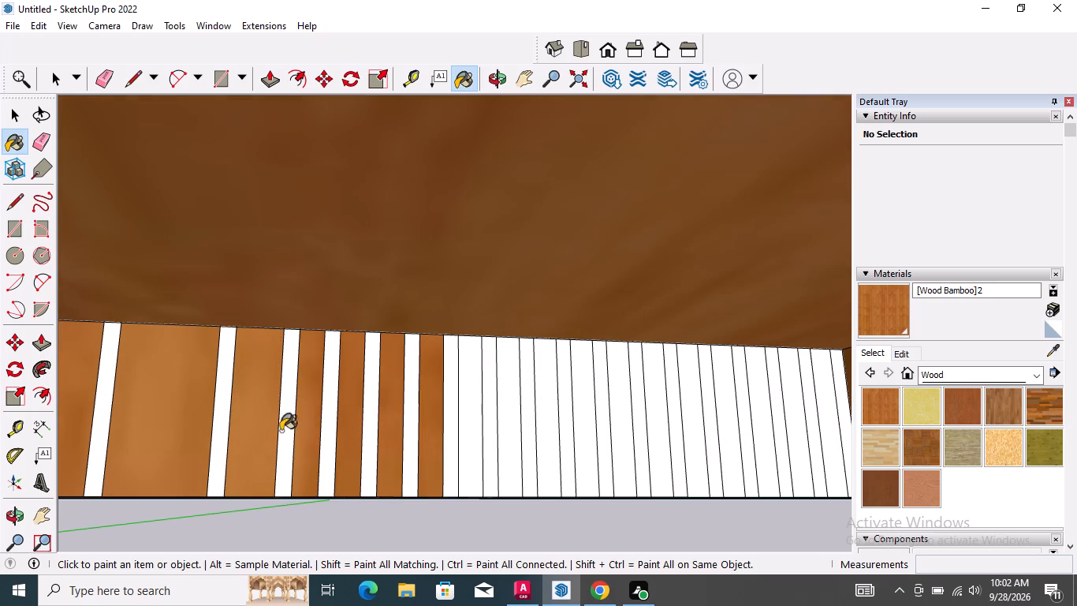
Paint the remaining eleven narrow back-panel slats up to the cabinet's right leg with [Wood Bamboo]2.
scroll(274, 431, "down", 3)
scroll(541, 439, "up", 3)
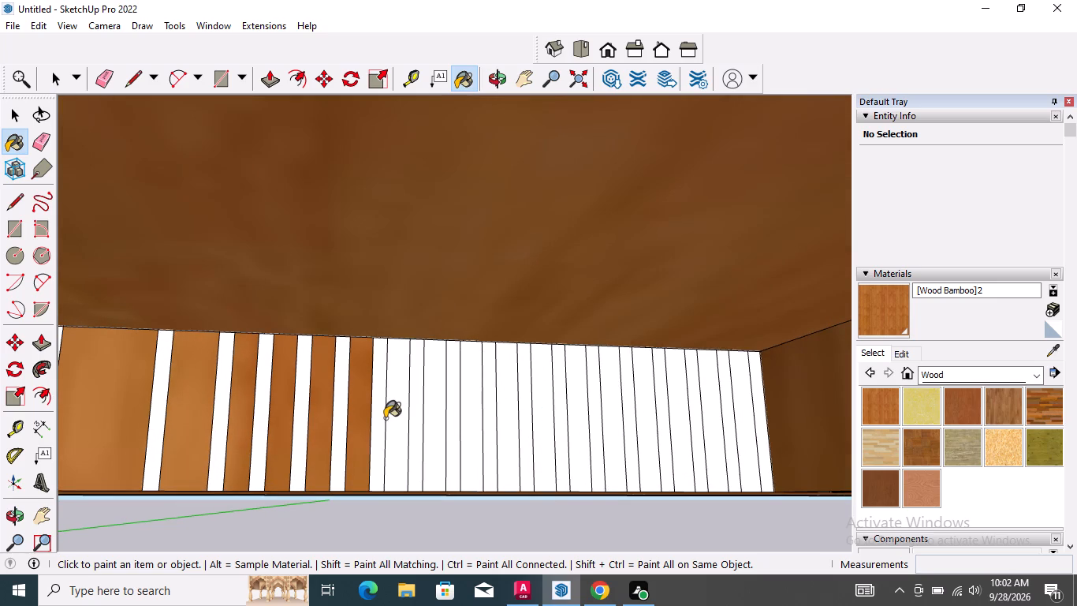
left_click(383, 418)
left_click(423, 417)
left_click(458, 421)
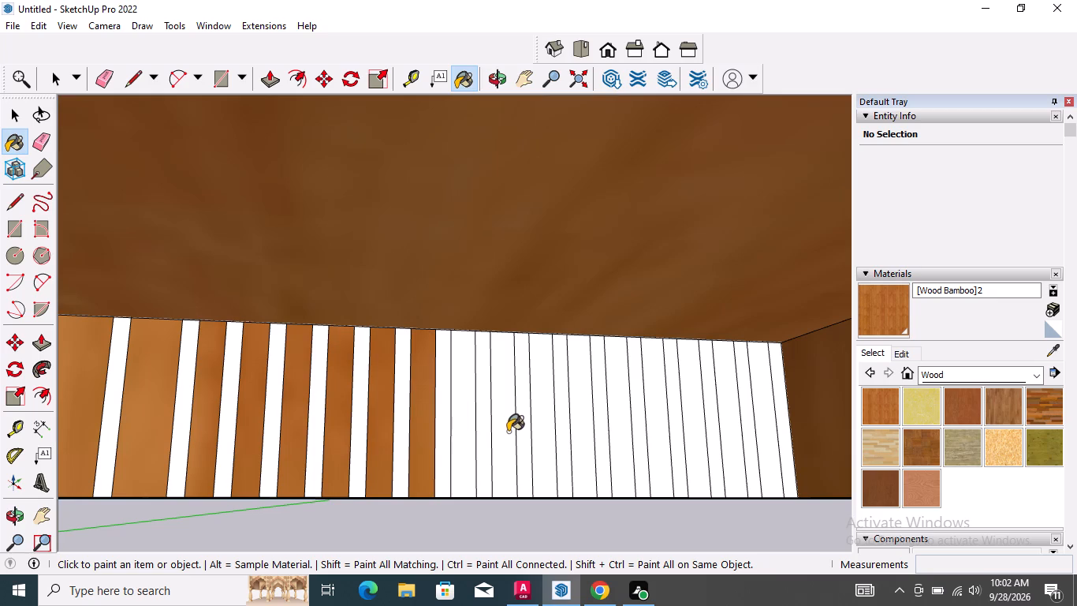
left_click_drag(501, 432, 511, 436)
left_click(548, 444)
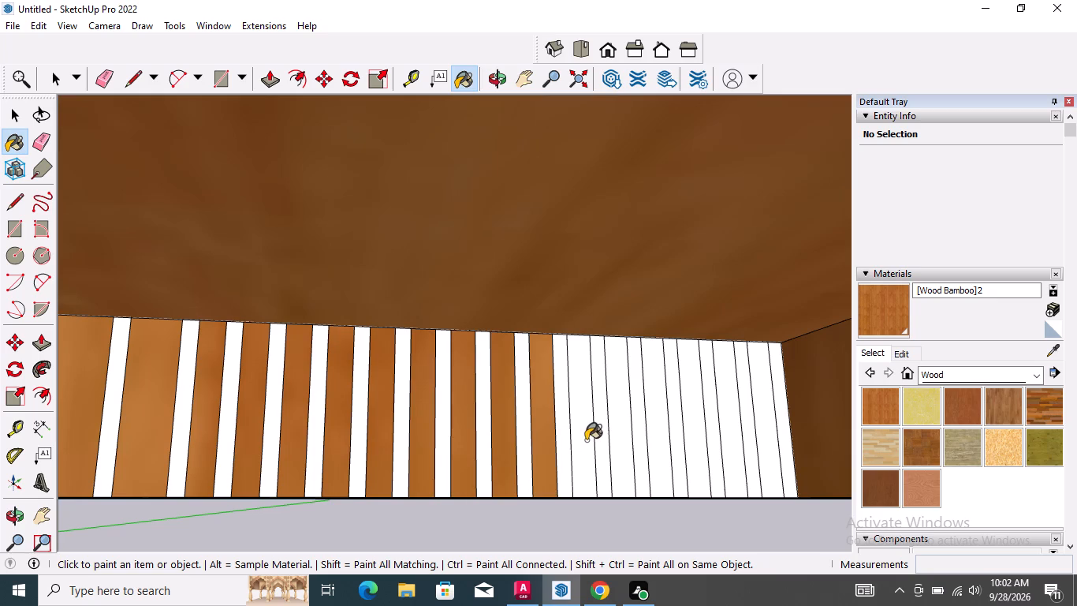
left_click(586, 440)
left_click(624, 440)
left_click(658, 441)
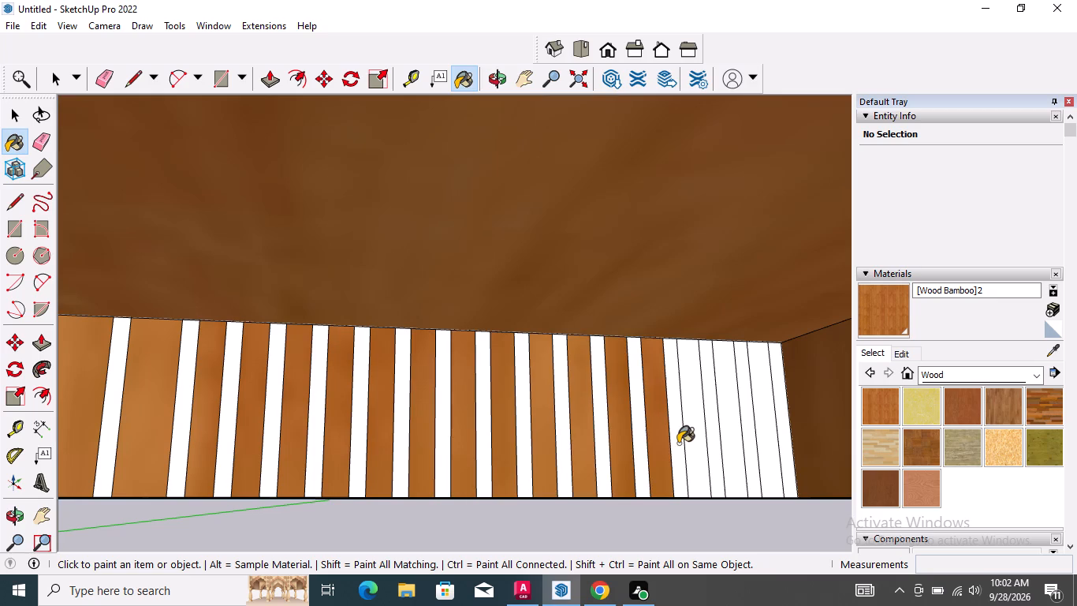
left_click(699, 446)
left_click(732, 453)
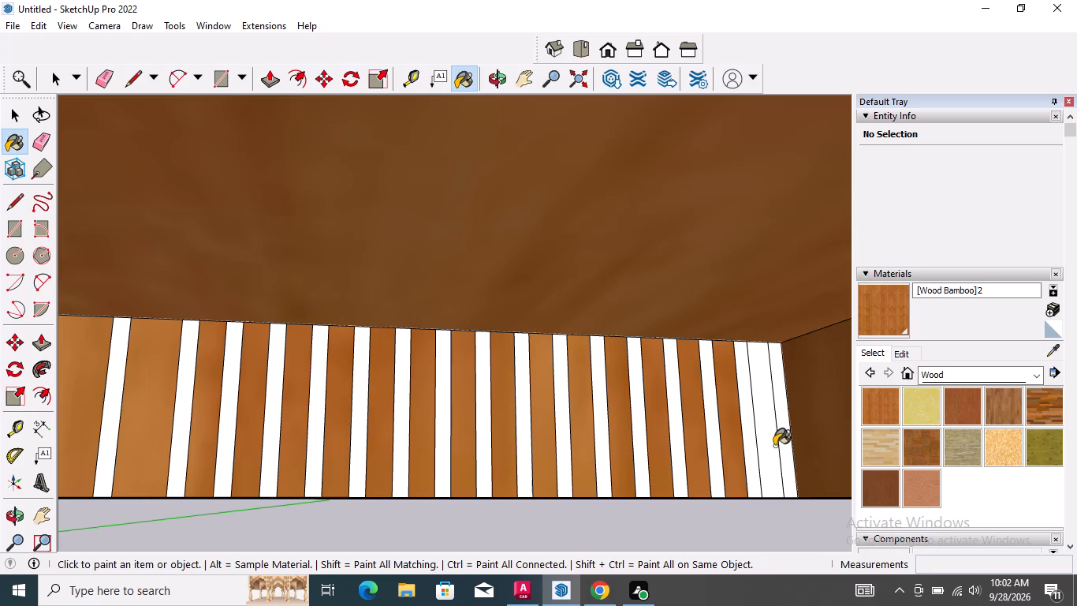
left_click(765, 446)
key("space")
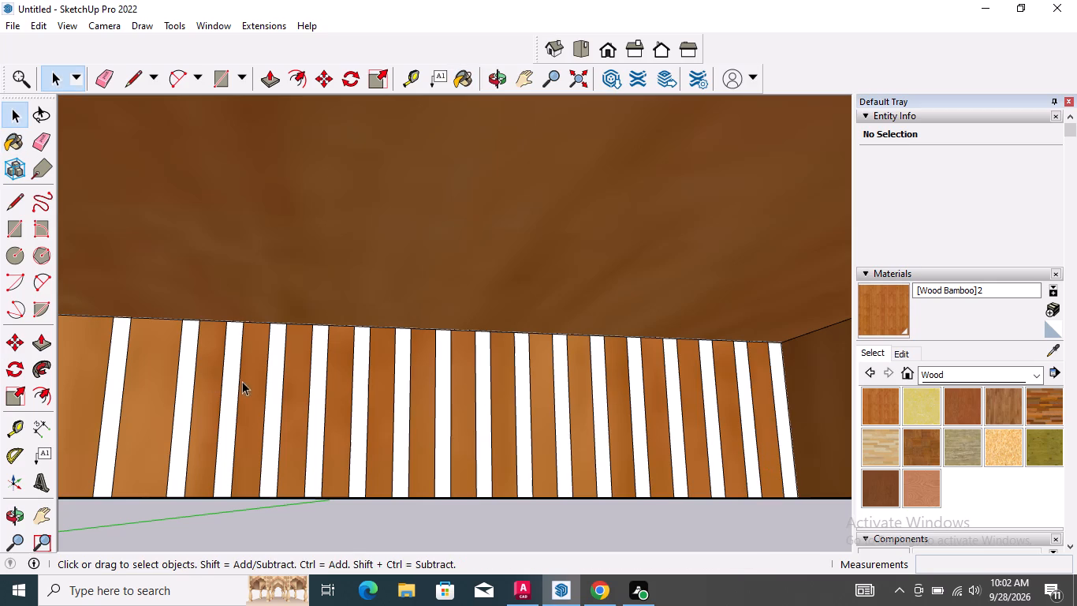
Paint the five outermost back-panel slats below the cabinet's rounded right end, outside the right leg, with [Wood Bamboo]2.
scroll(408, 389, "down", 5)
scroll(524, 329, "down", 11)
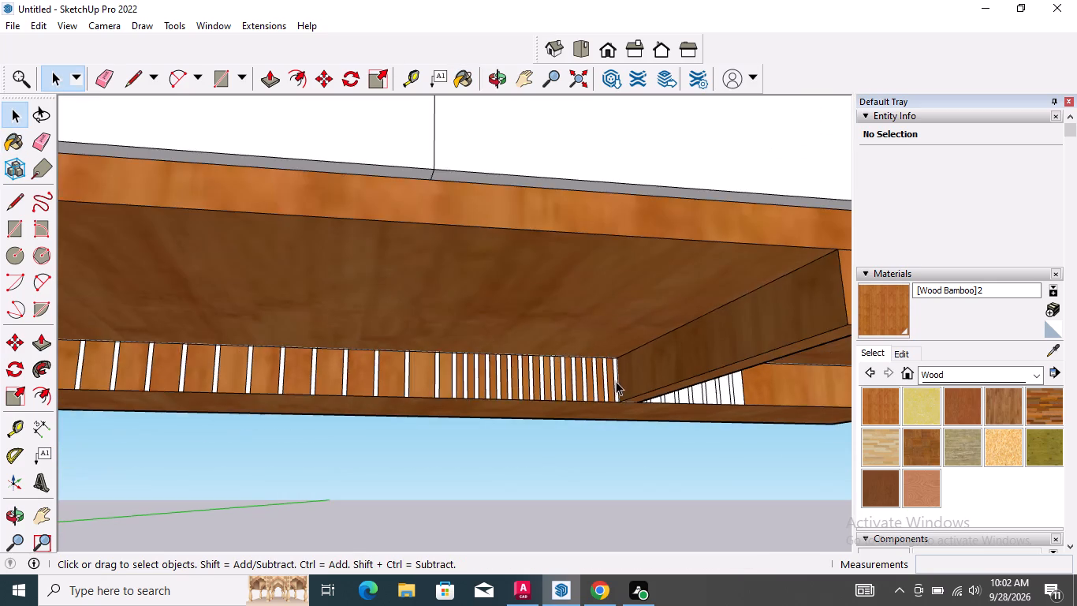
scroll(615, 386, "down", 4)
middle_click_drag(678, 399, 570, 398)
scroll(738, 348, "up", 2)
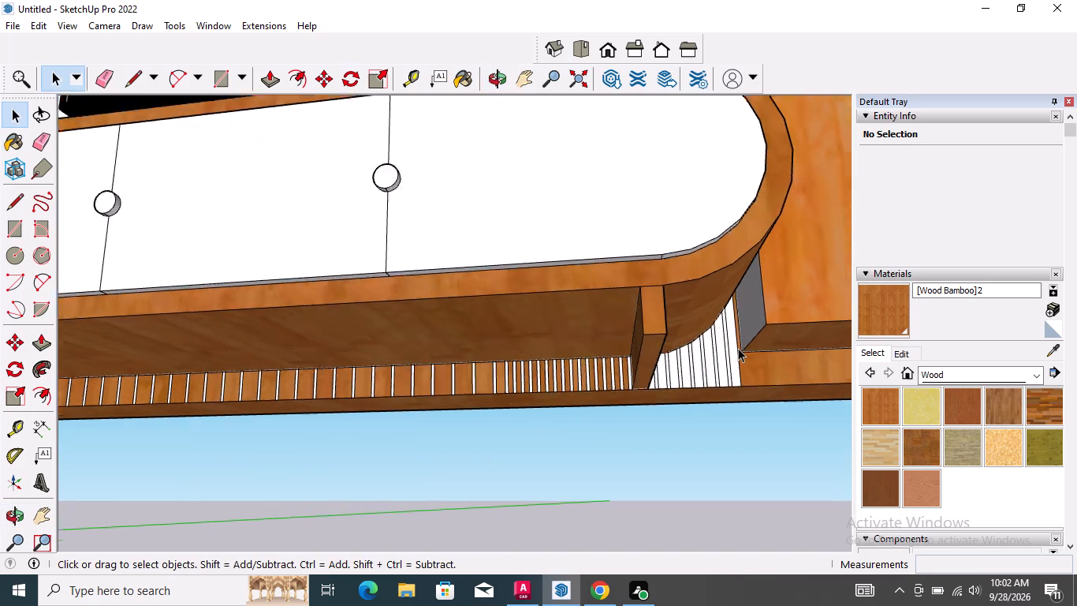
scroll(738, 348, "up", 8)
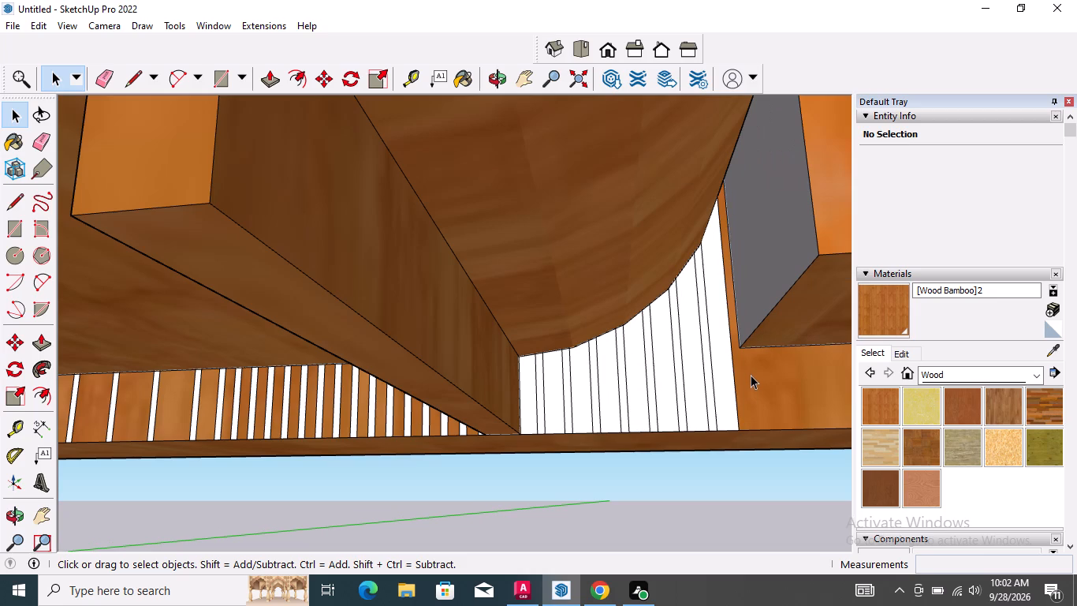
left_click(891, 308)
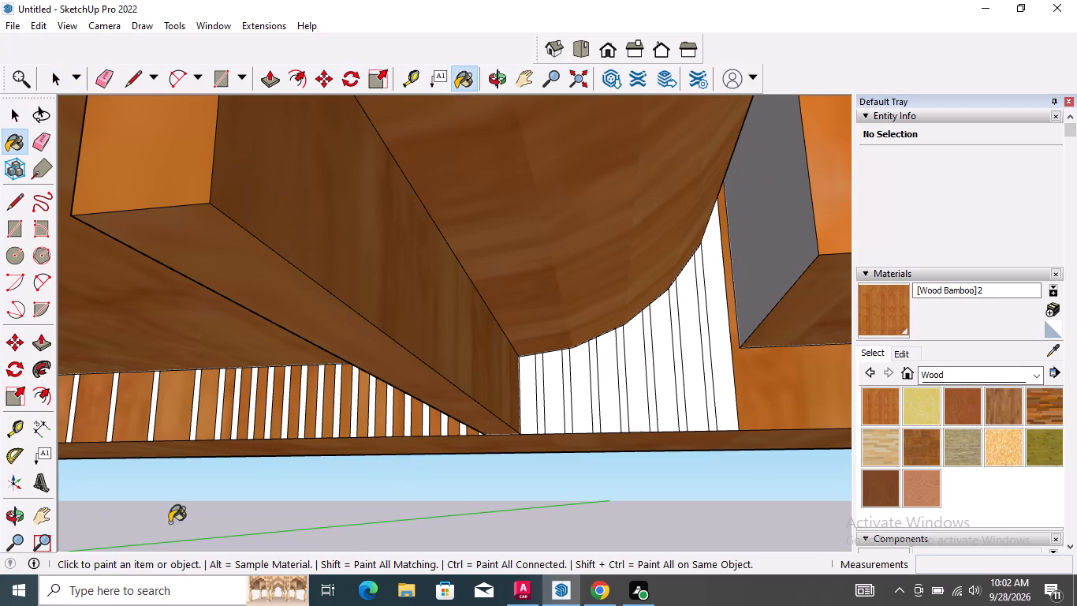
left_click(722, 387)
left_click(694, 388)
left_click(661, 385)
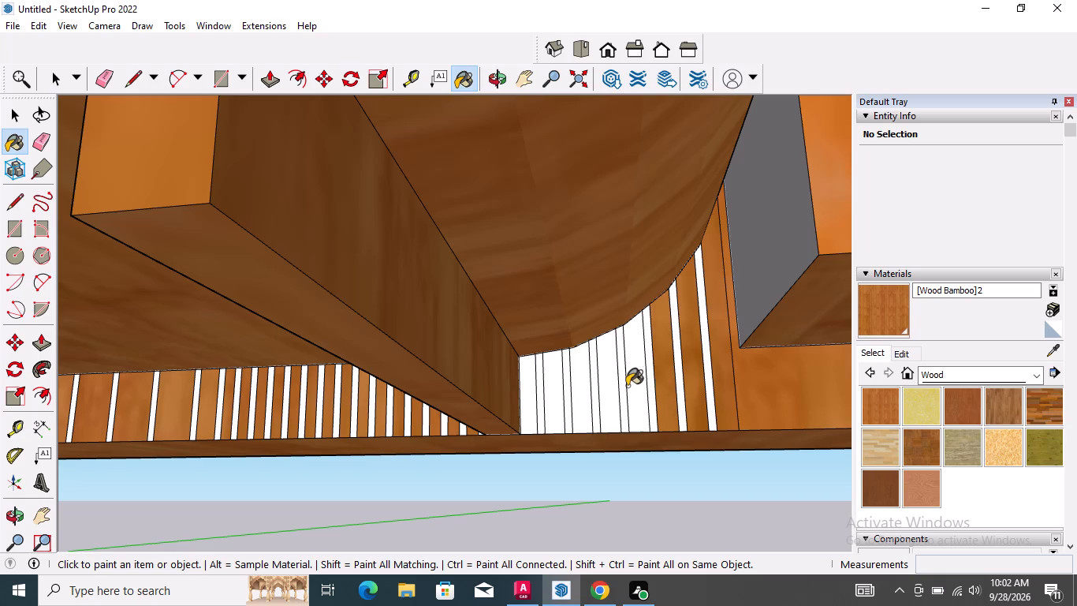
left_click(640, 383)
left_click(611, 383)
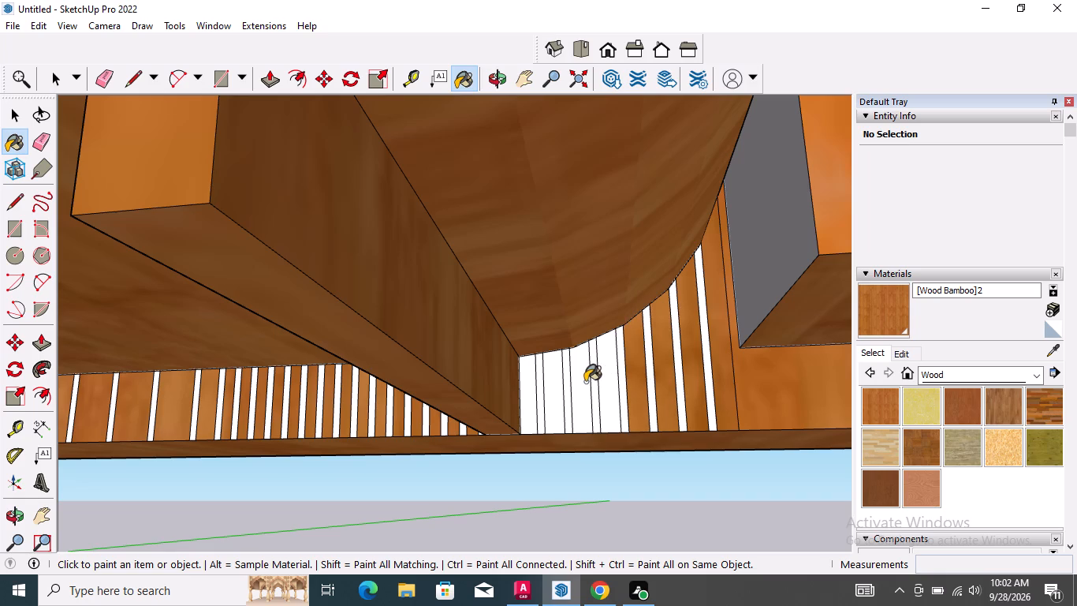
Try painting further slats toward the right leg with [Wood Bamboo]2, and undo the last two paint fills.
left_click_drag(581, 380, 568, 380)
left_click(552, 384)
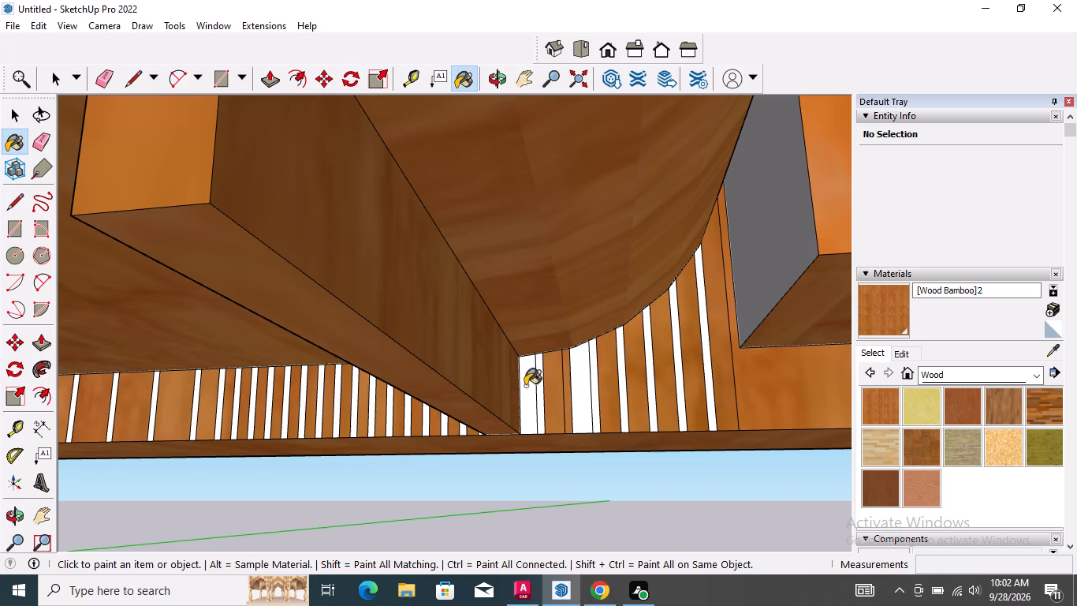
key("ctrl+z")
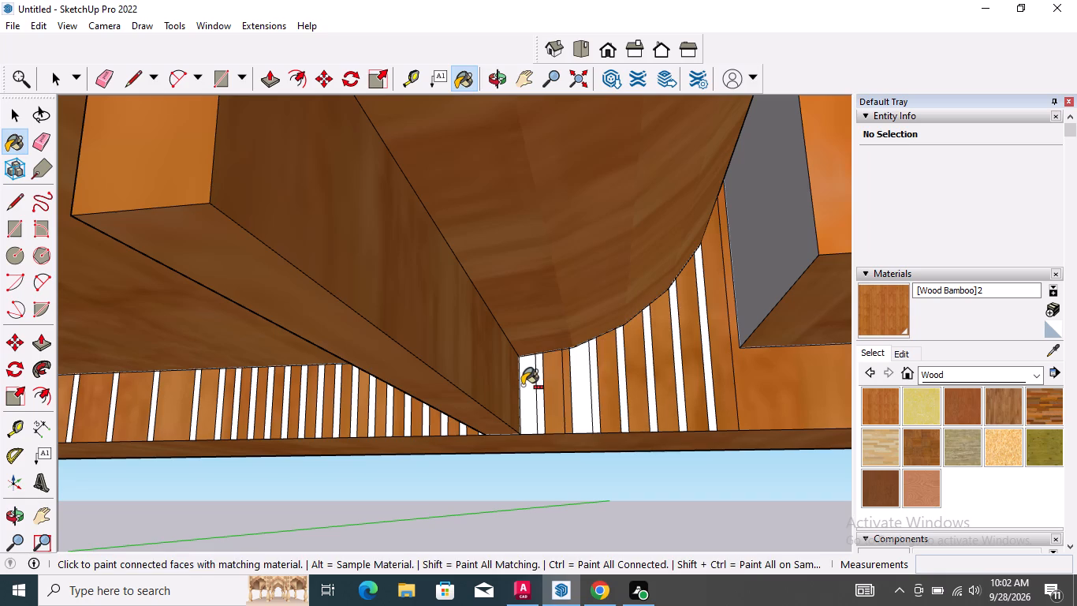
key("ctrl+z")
Paint the three remaining unpainted slats just outside the cabinet's right leg with [Wood Bamboo]2.
left_click_drag(583, 390, 572, 390, "ctrl")
left_click(578, 394)
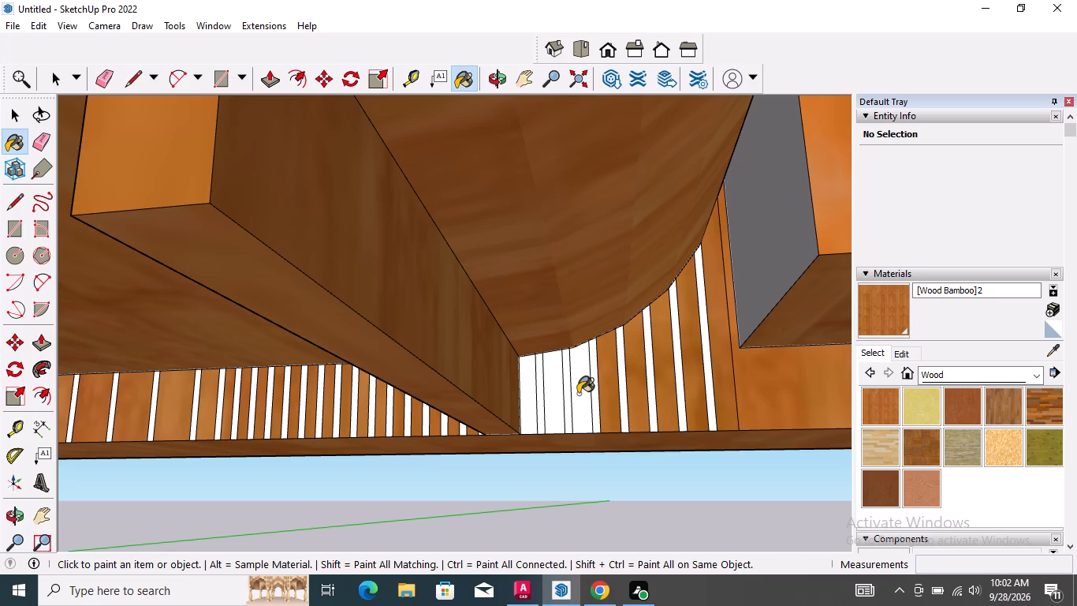
left_click(550, 397)
left_click(529, 396)
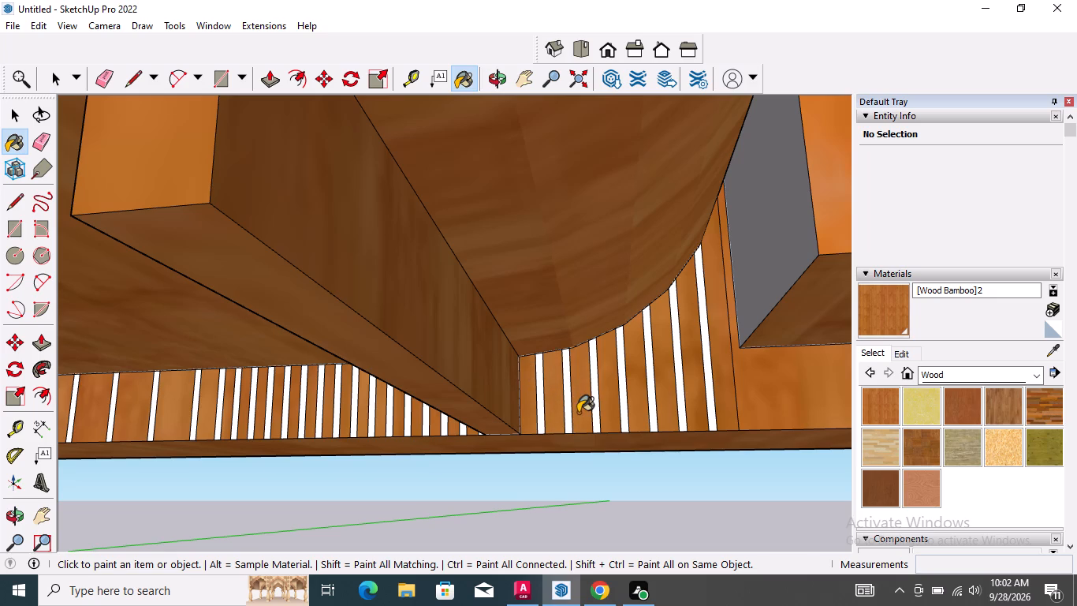
key("space")
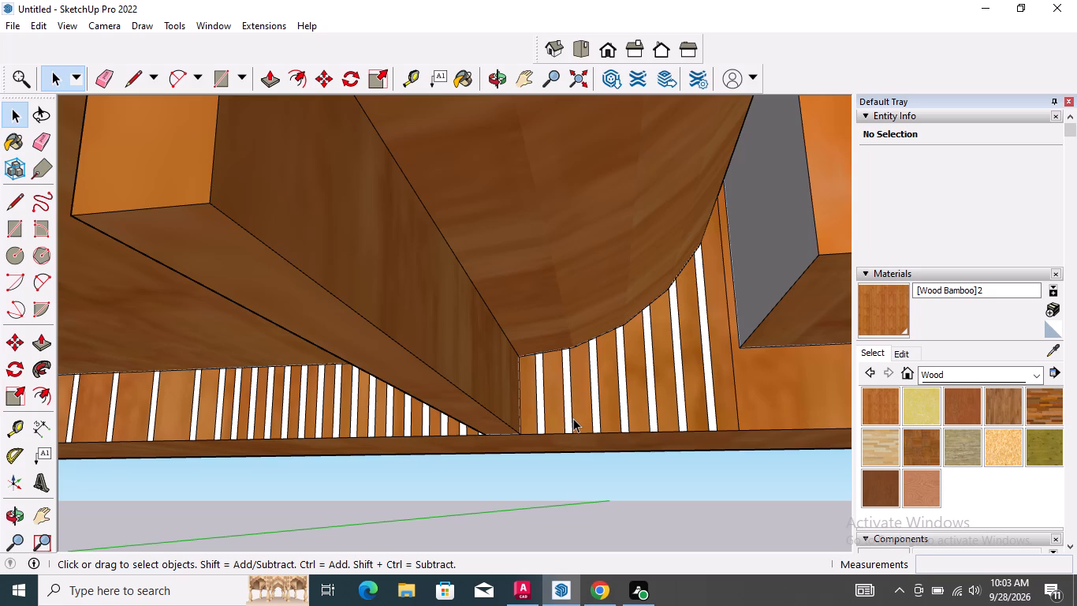
Paint the unpainted inner side face of the tall right column, below the cabinet's rounded end, with [Wood Bamboo]2.
key("space")
scroll(524, 460, "down", 8)
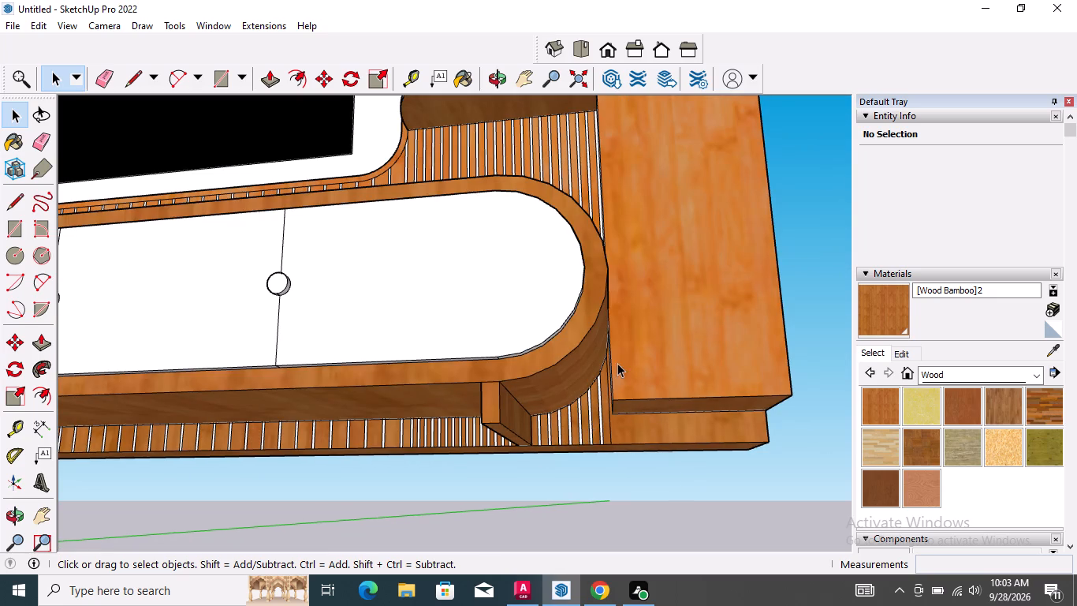
middle_click_drag(617, 363, 723, 341)
scroll(722, 341, "up", 1)
scroll(648, 356, "up", 8)
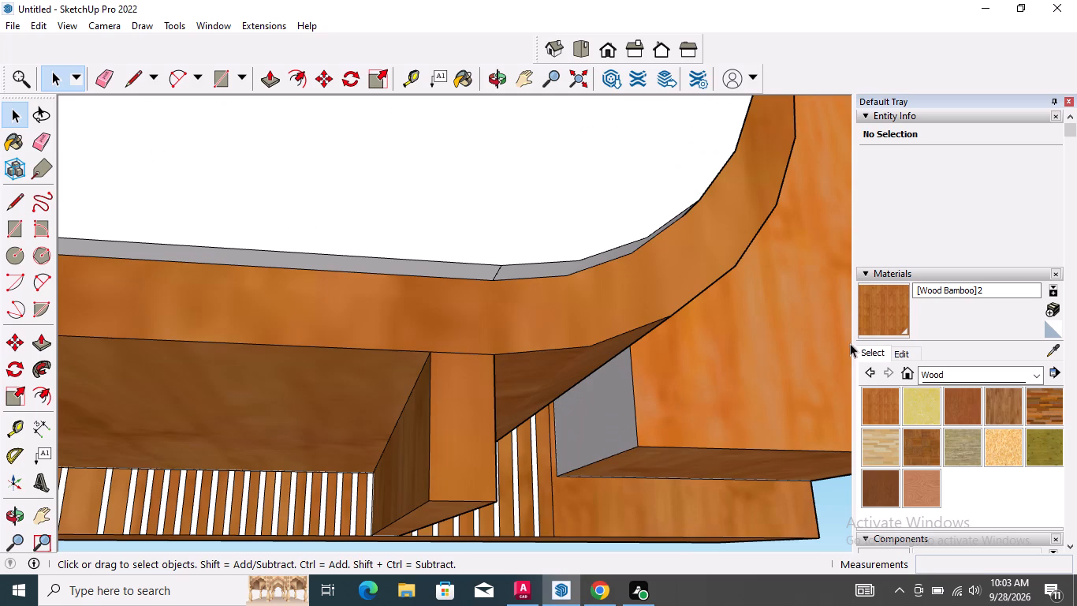
left_click_drag(878, 312, 854, 317)
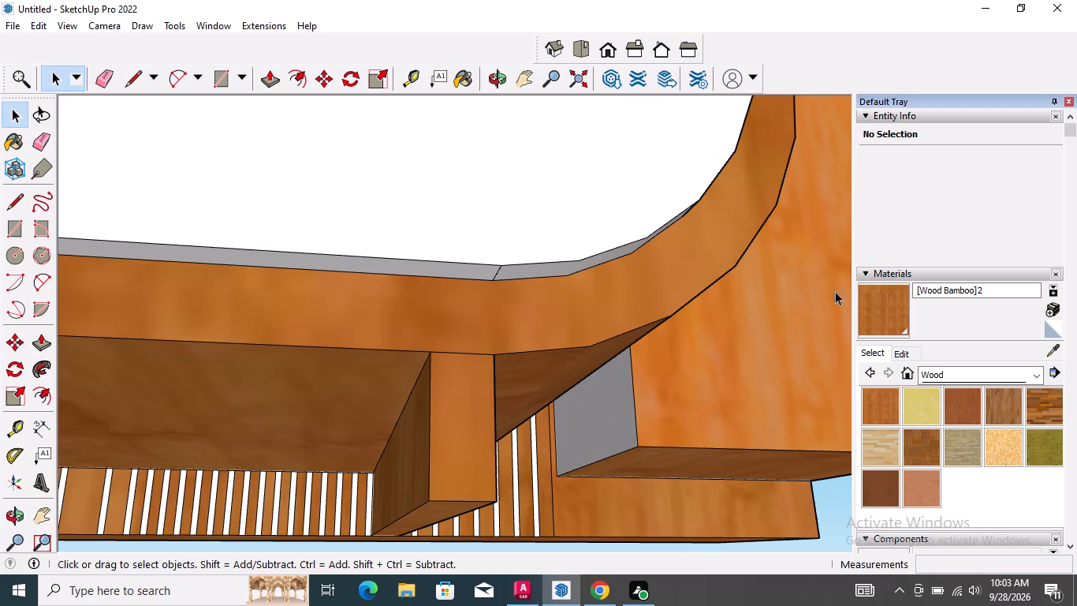
left_click(878, 309)
left_click(606, 395)
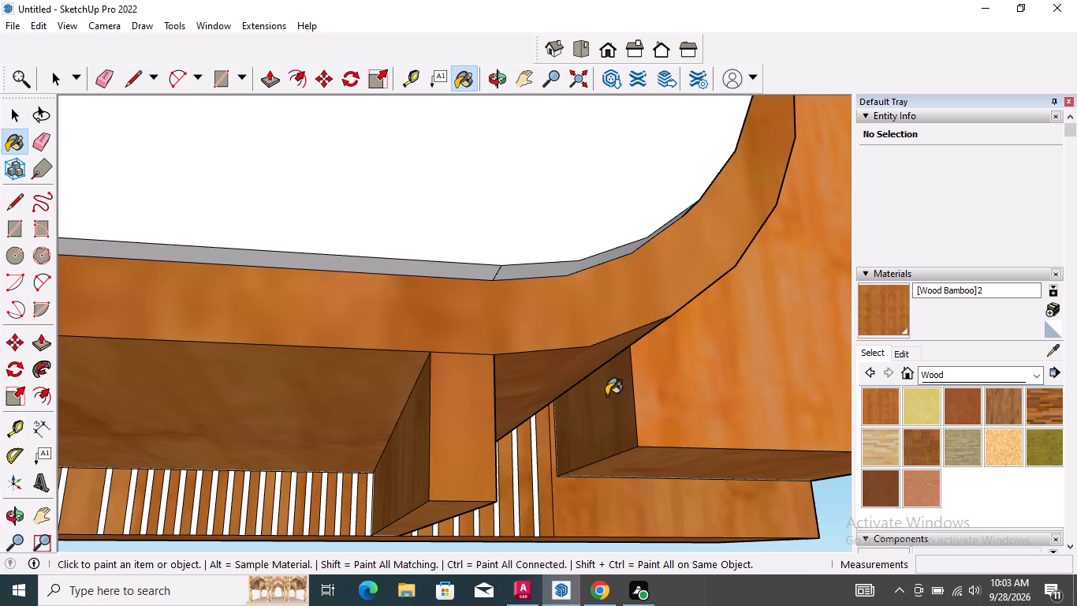
key("space")
Examine the whole TV wall unit from the front and from an angle to check its finishes.
scroll(608, 414, "down", 11)
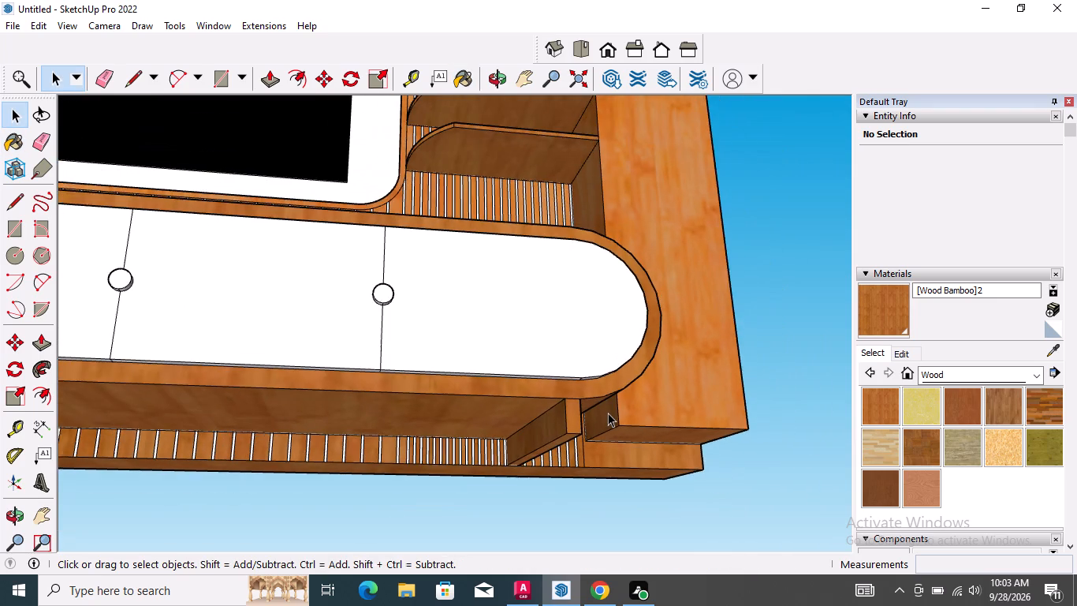
scroll(608, 413, "down", 11)
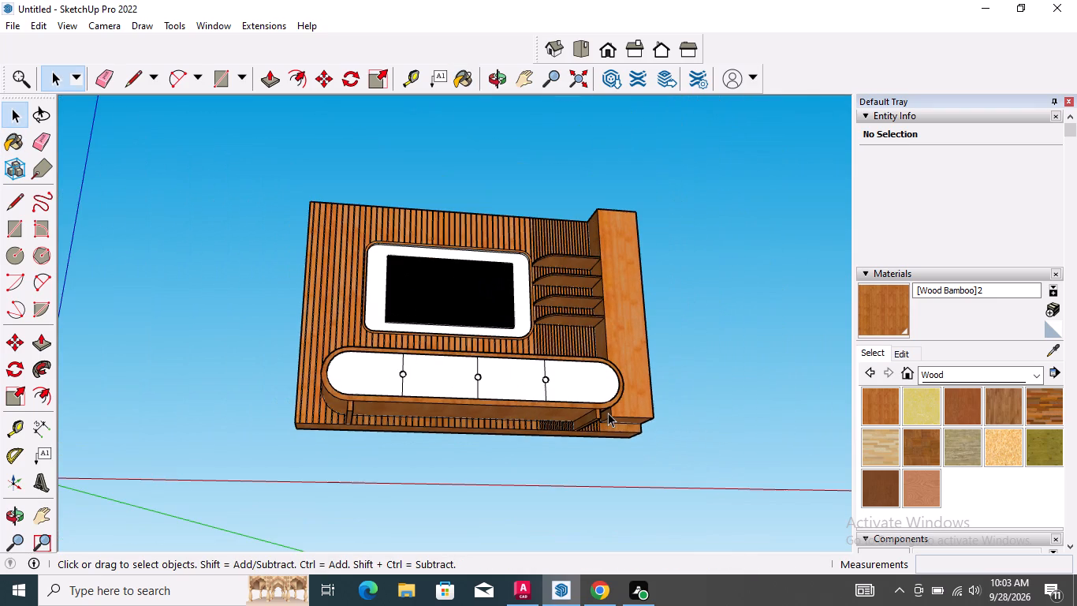
scroll(608, 413, "down", 7)
middle_click_drag(578, 356, 577, 468)
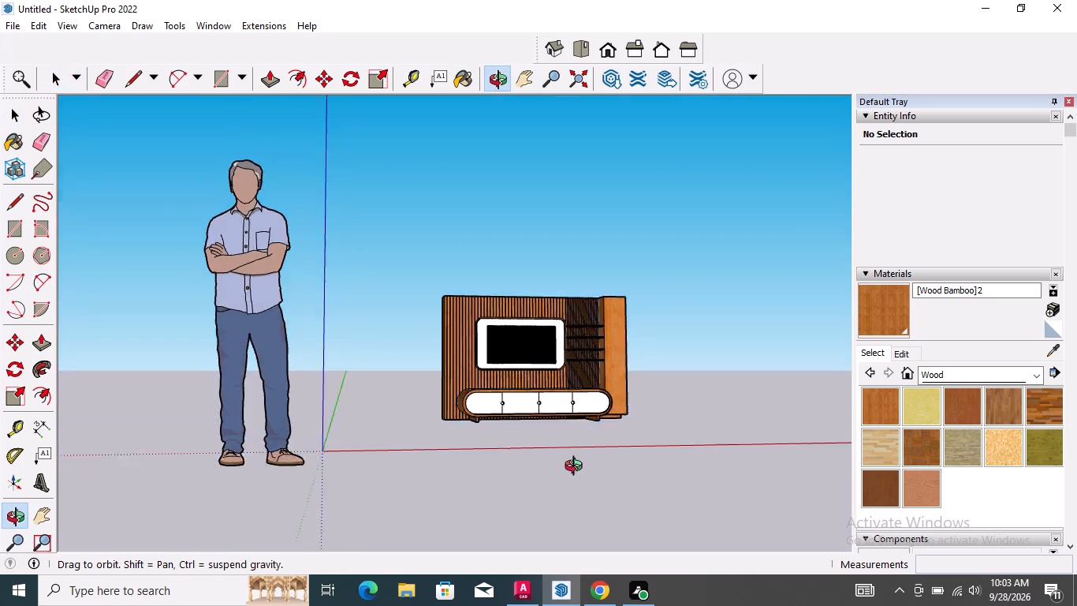
middle_click_drag(577, 468, 579, 480)
scroll(579, 380, "up", 9)
middle_click_drag(596, 377, 600, 360)
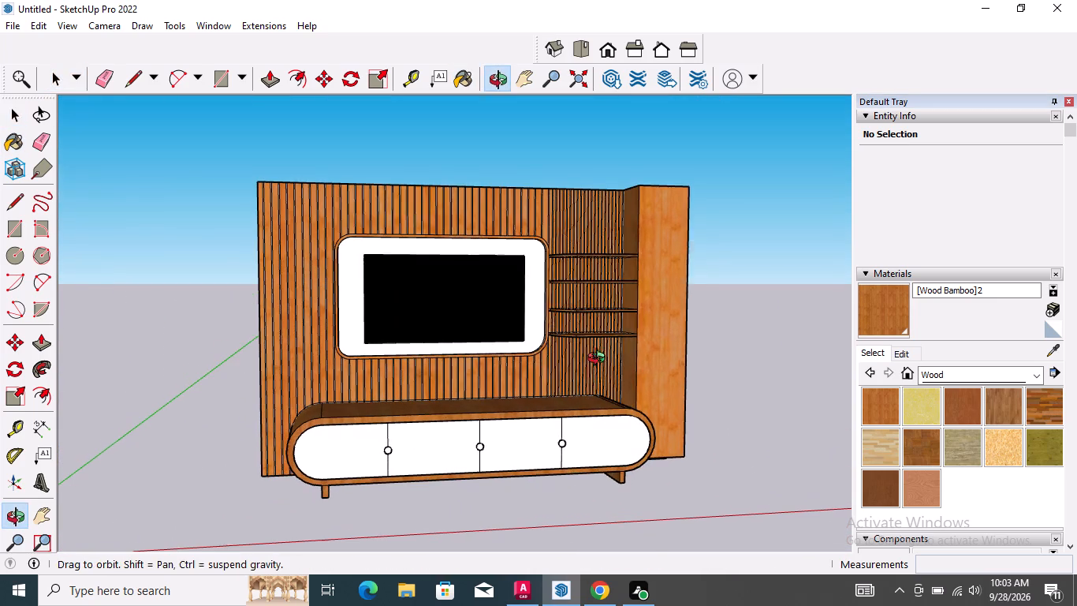
middle_click_drag(608, 353, 675, 366)
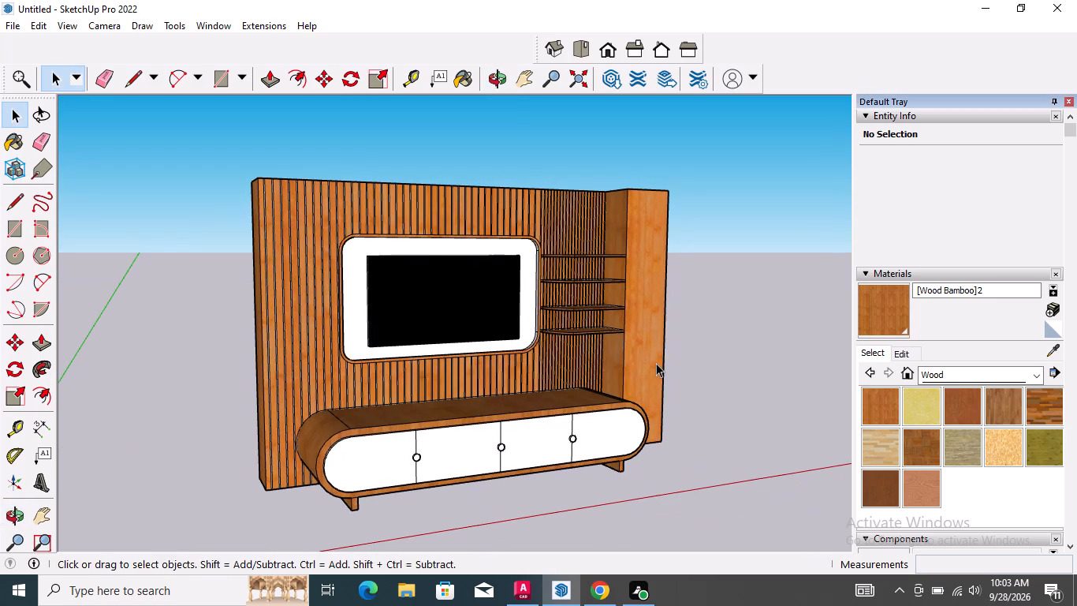
middle_click_drag(640, 375, 537, 392)
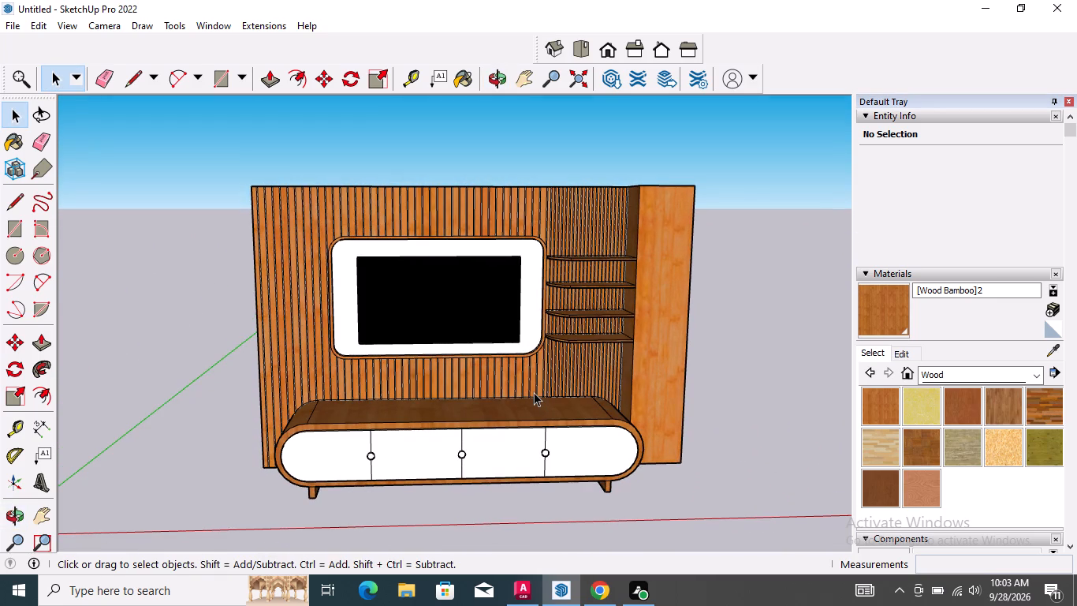
scroll(559, 384, "up", 6)
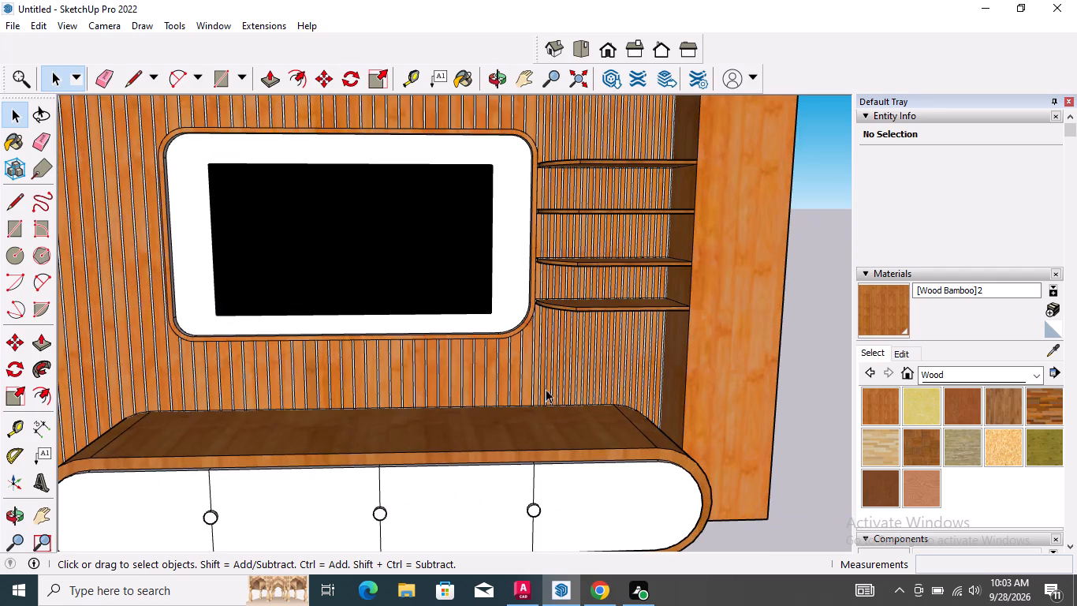
scroll(483, 404, "down", 3)
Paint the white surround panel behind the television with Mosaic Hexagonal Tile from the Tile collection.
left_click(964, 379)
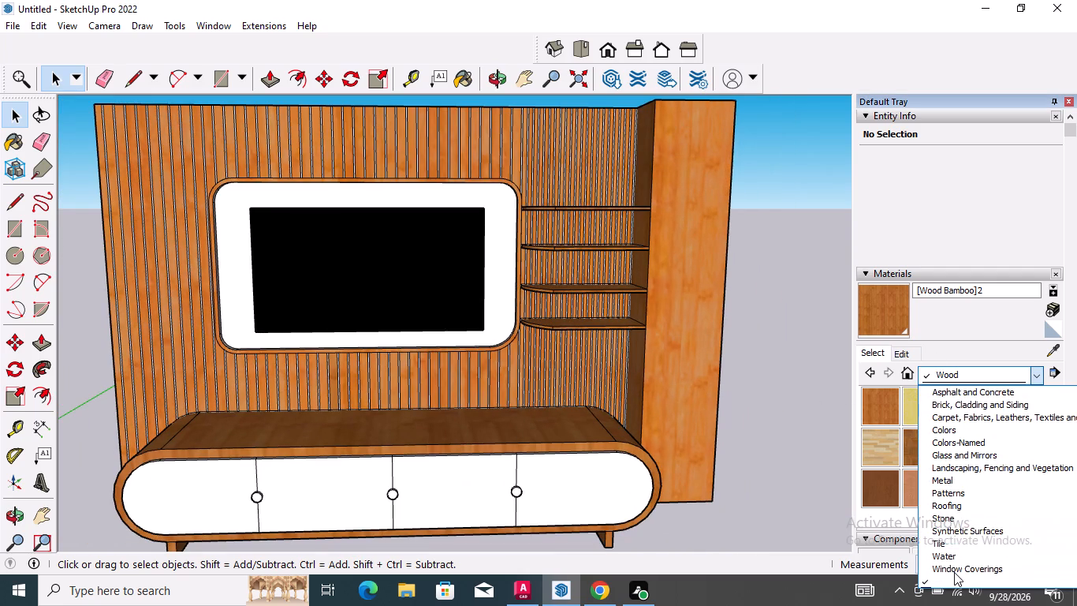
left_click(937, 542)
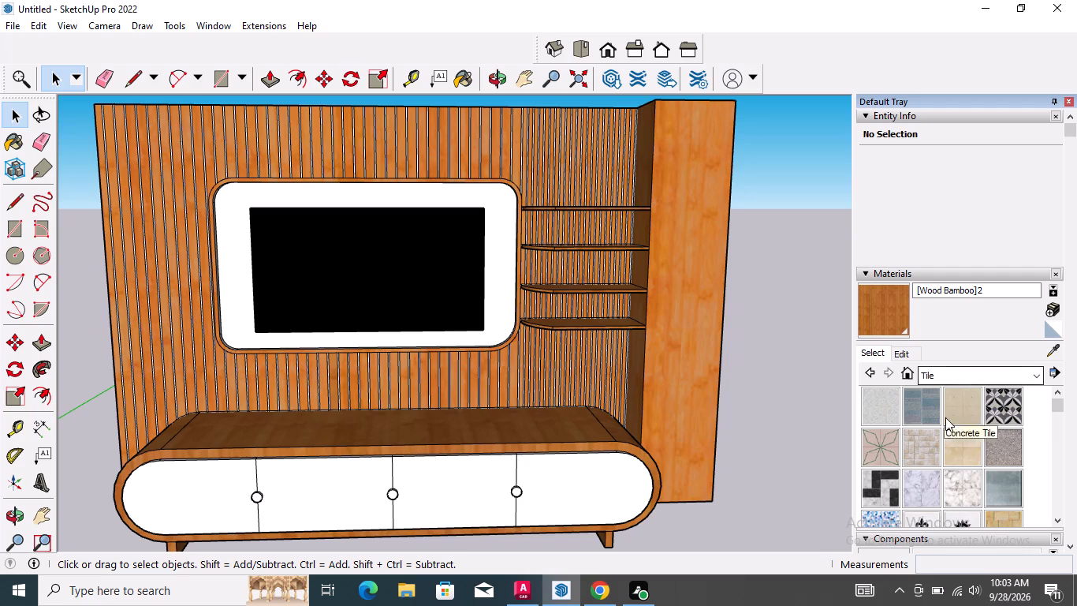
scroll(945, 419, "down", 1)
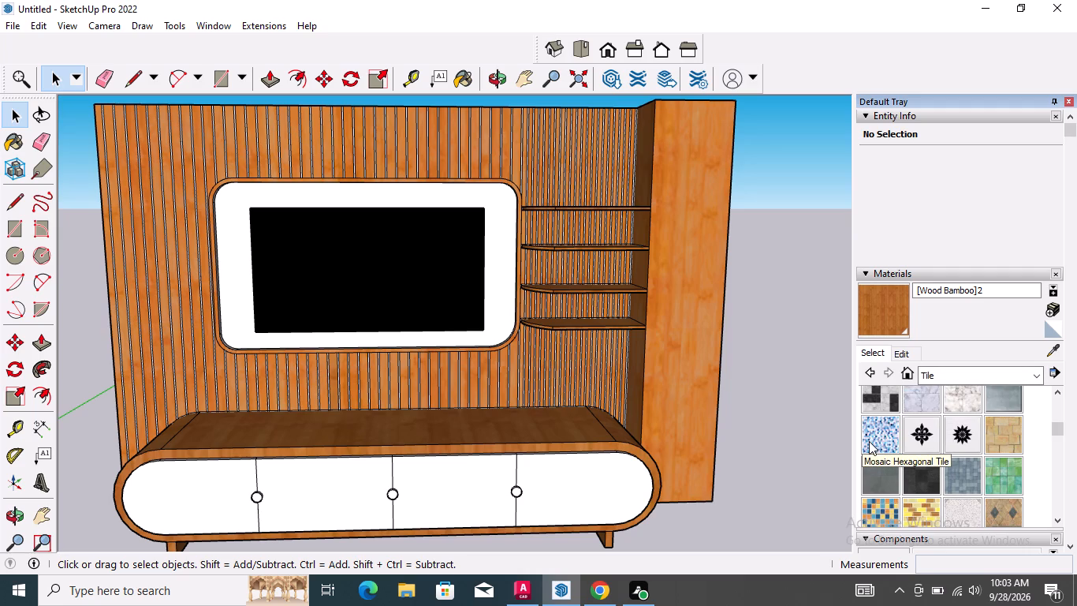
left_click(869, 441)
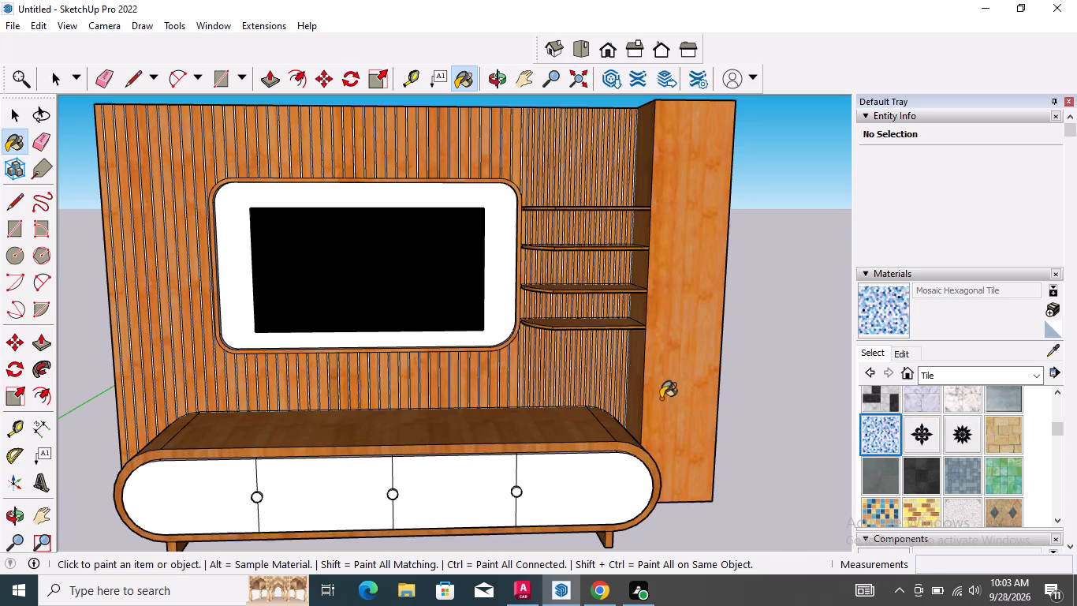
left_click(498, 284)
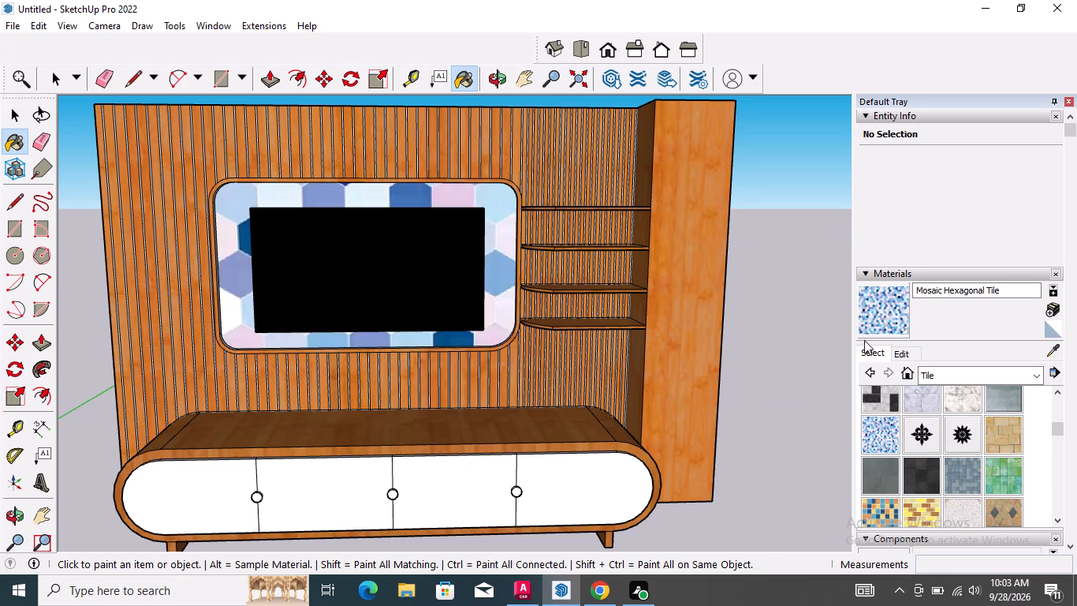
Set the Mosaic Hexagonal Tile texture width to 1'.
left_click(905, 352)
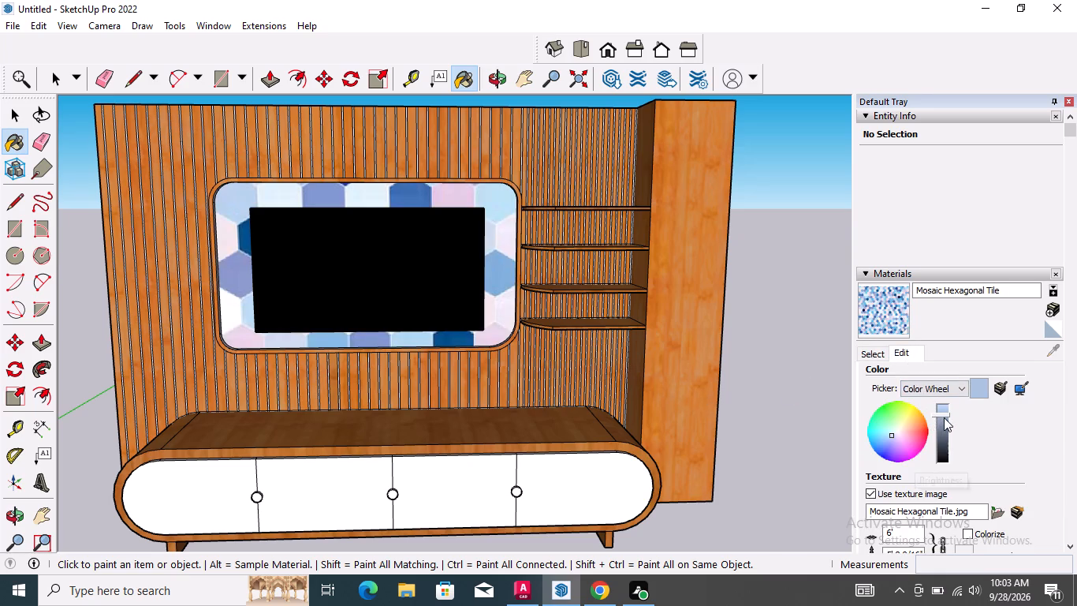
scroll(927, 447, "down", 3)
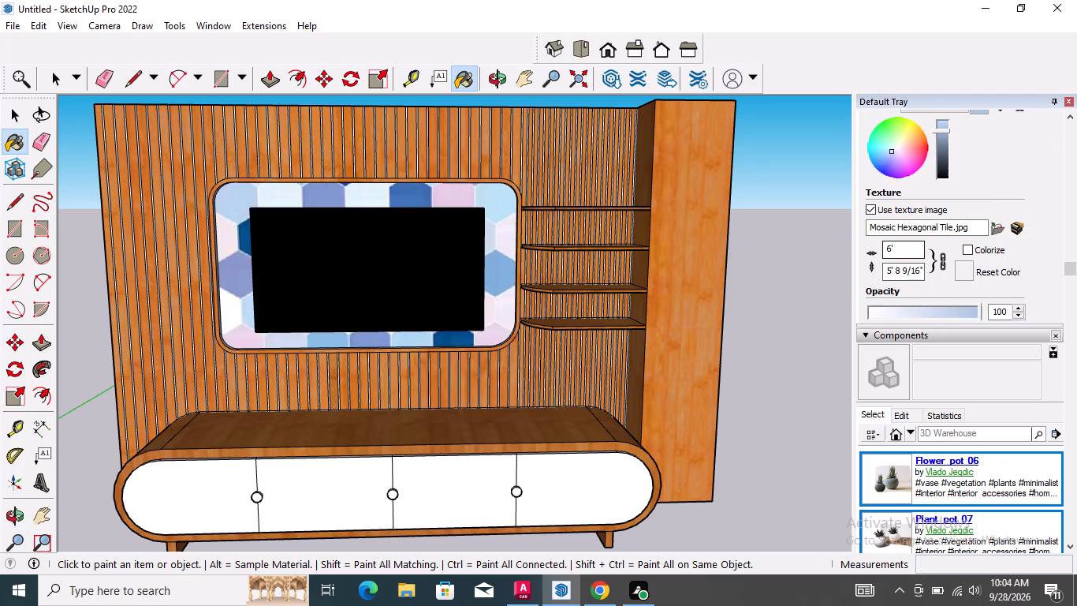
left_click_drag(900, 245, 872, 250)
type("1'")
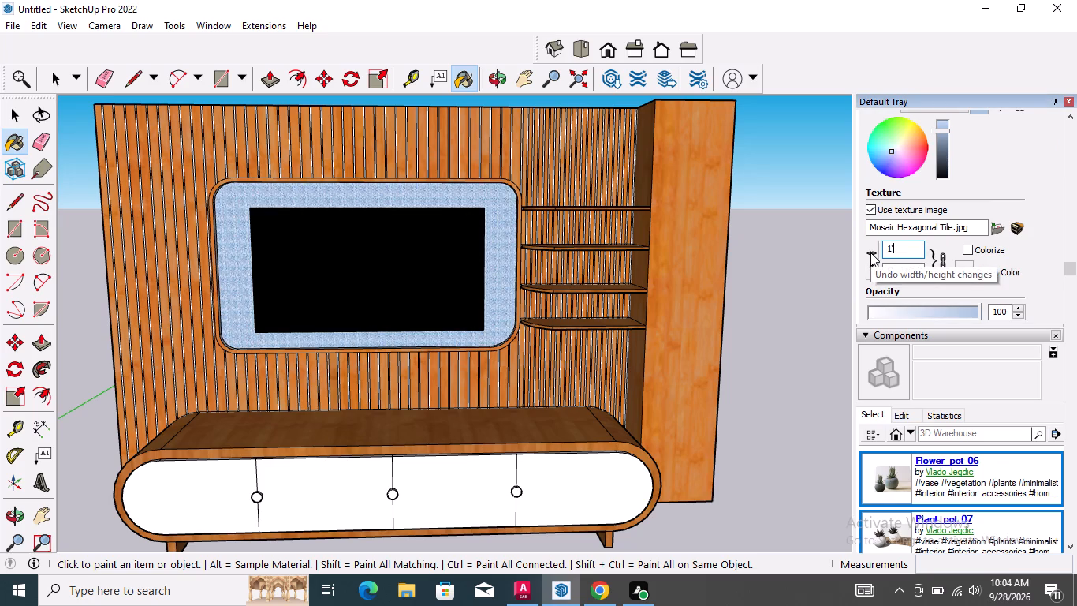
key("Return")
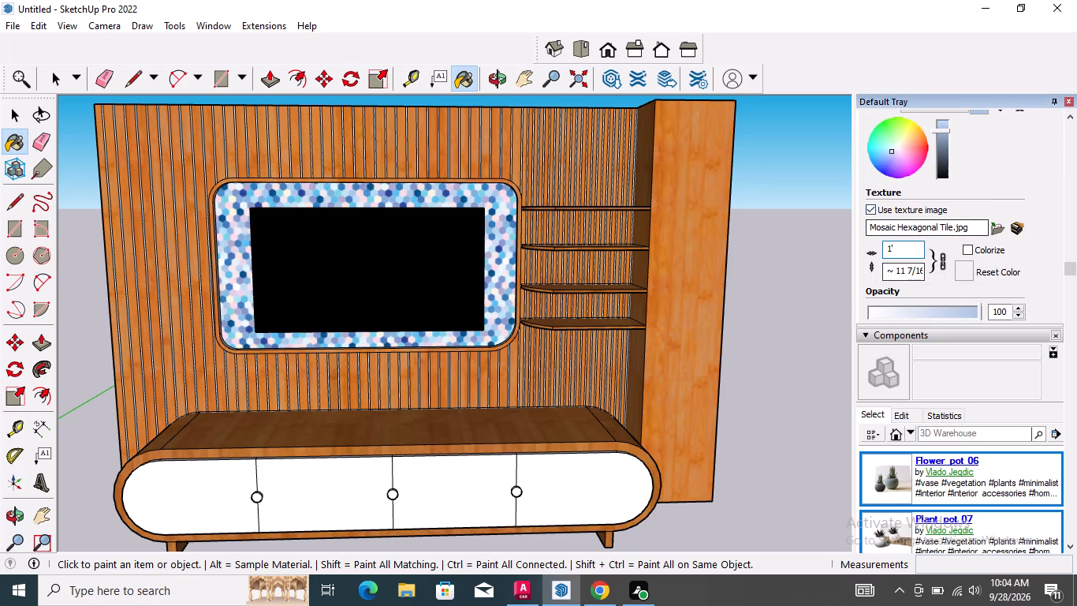
Paint the surround panel behind the television with Carrera Marble from the Stone collection.
scroll(893, 269, "up", 2)
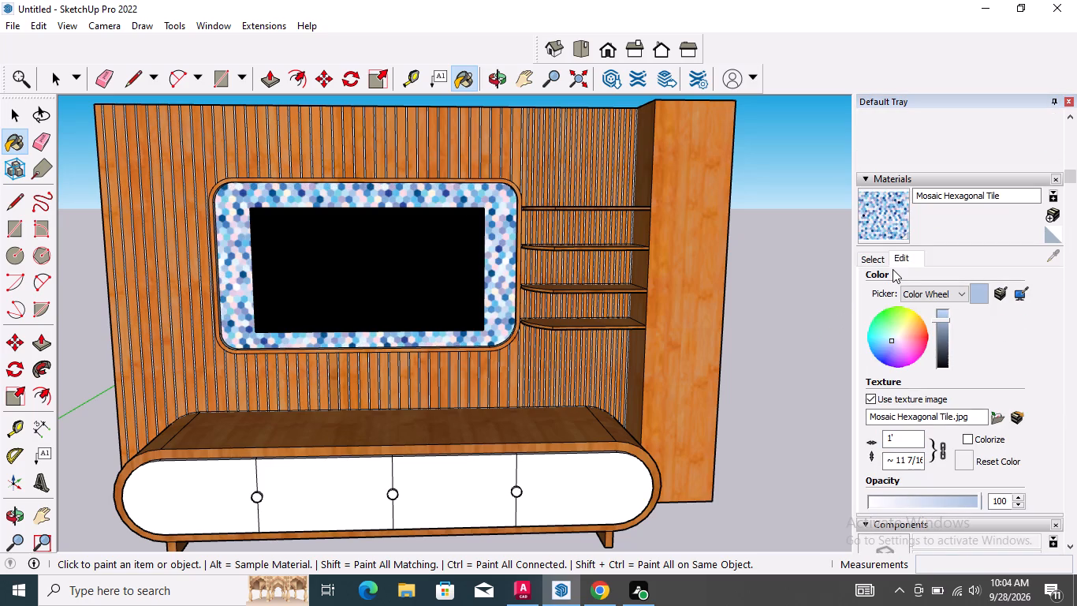
left_click(876, 260)
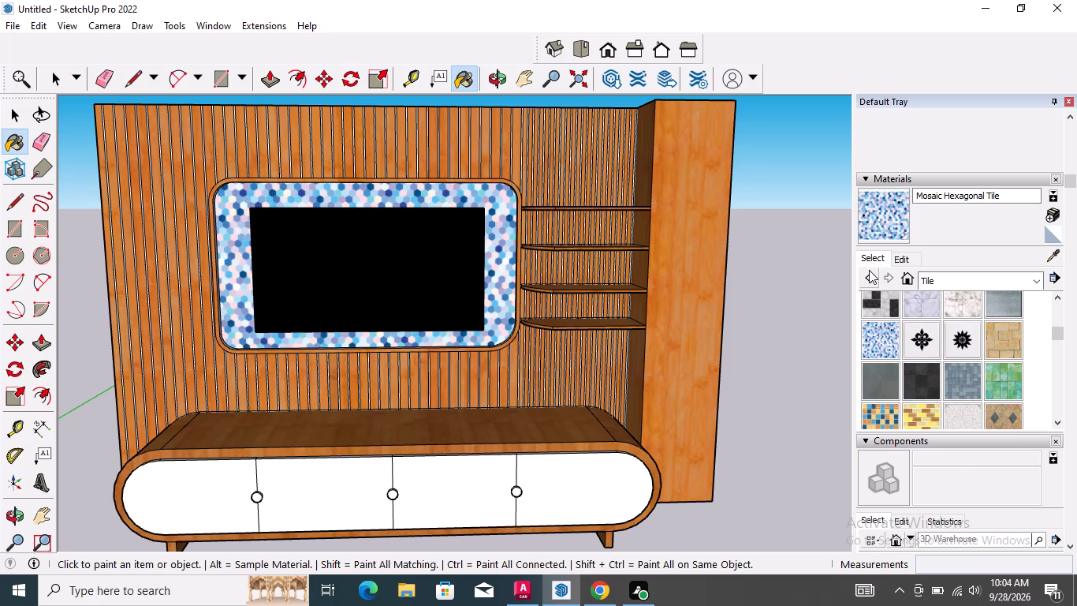
left_click(952, 279)
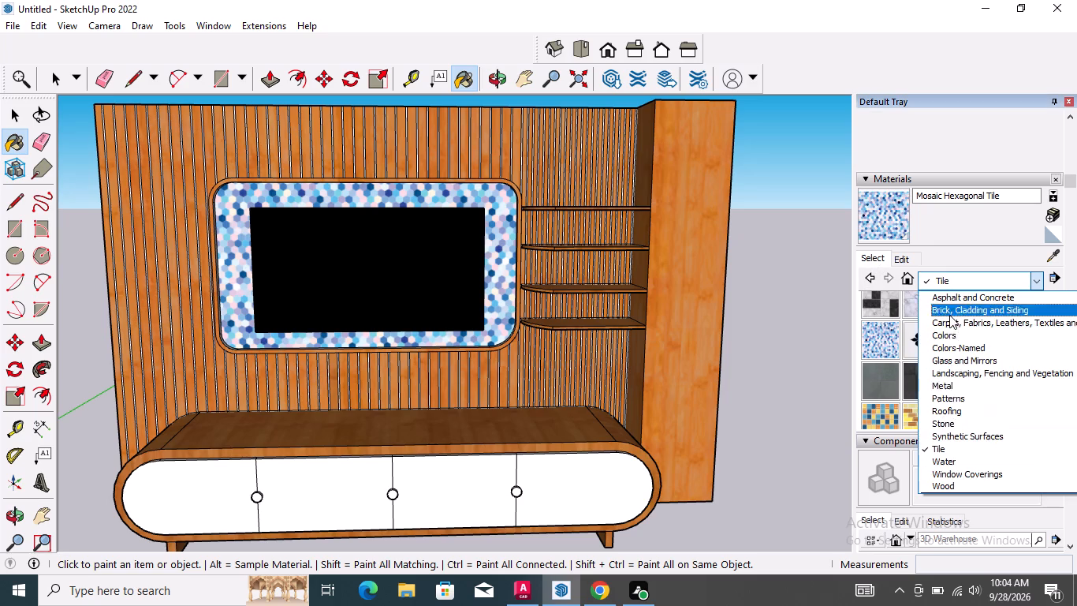
left_click(959, 432)
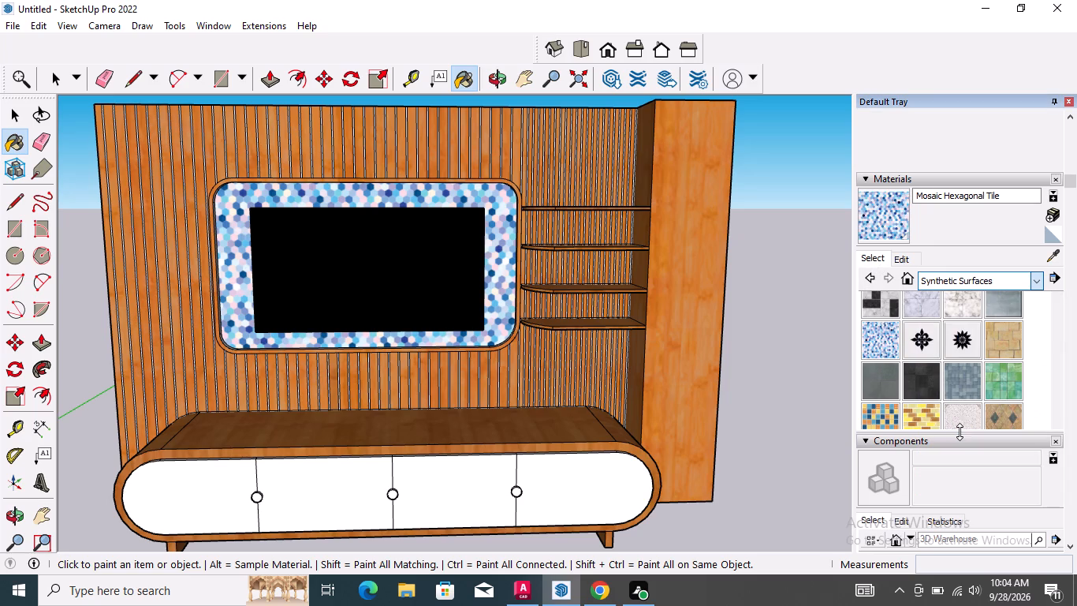
left_click(990, 280)
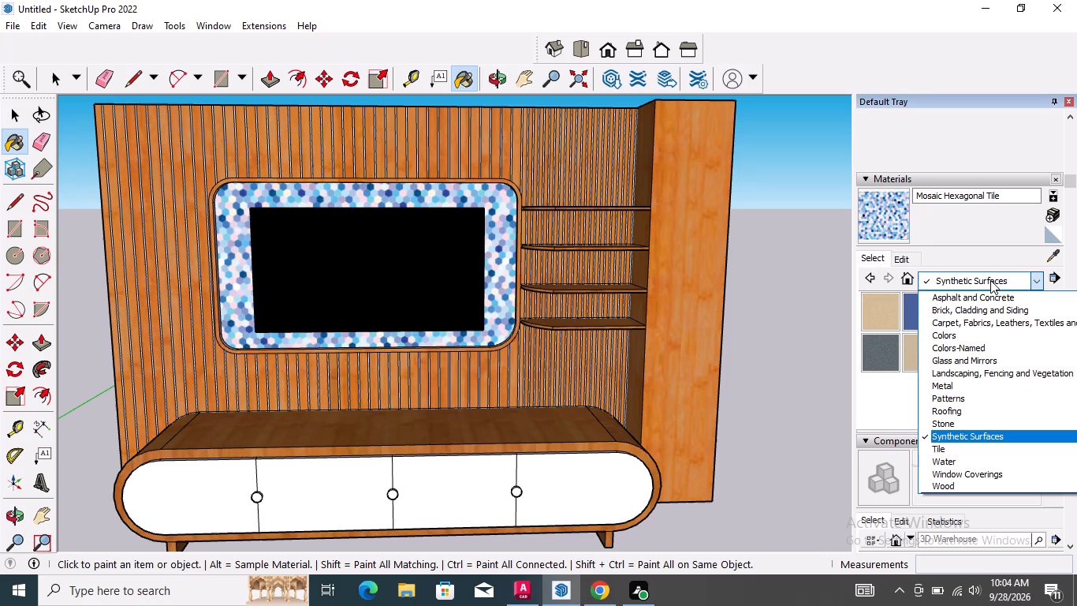
left_click(970, 422)
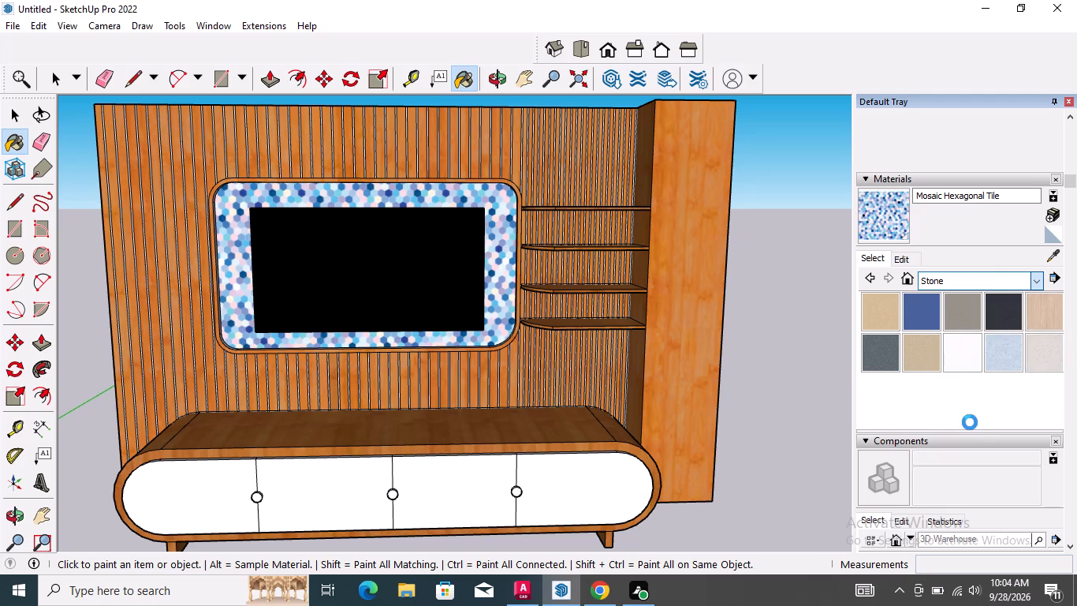
left_click(873, 312)
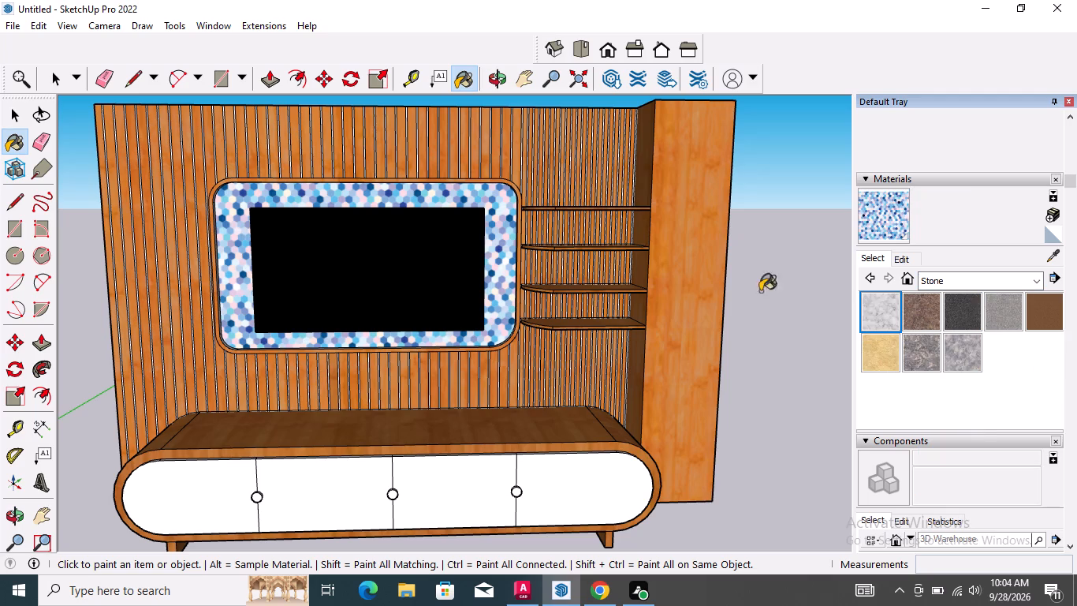
left_click(502, 260)
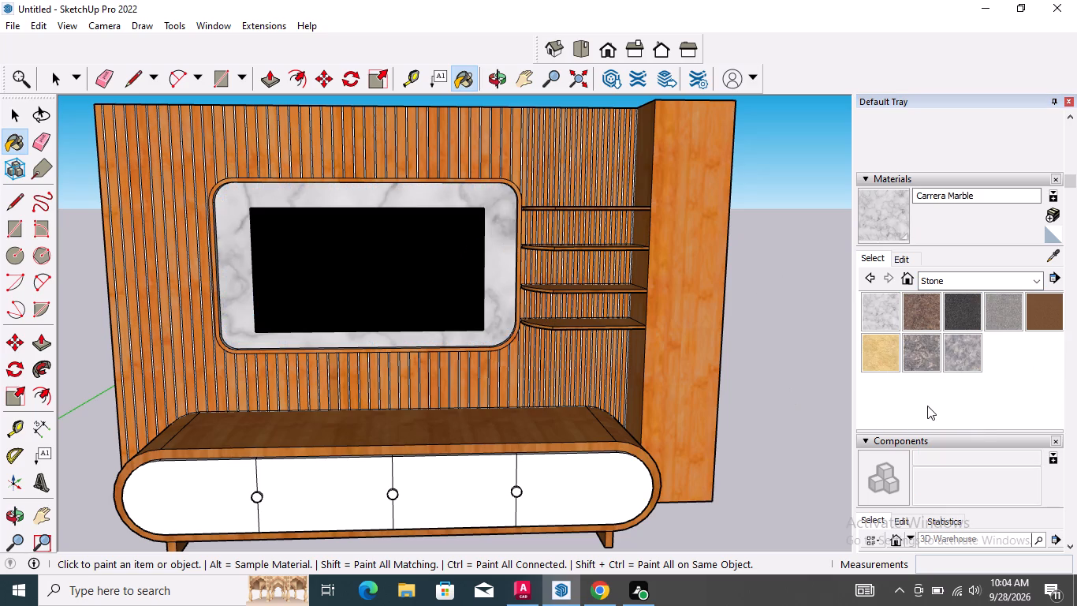
Browse the Roofing and the Landscaping, Fencing and Vegetation material collections for a possible surround finish.
left_click(945, 286)
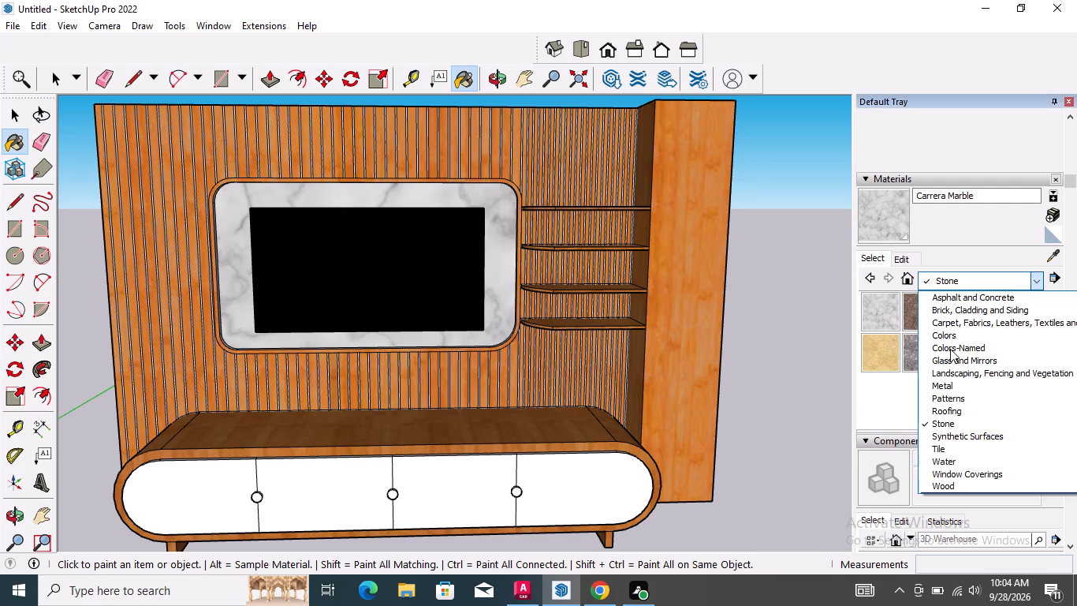
left_click(948, 417)
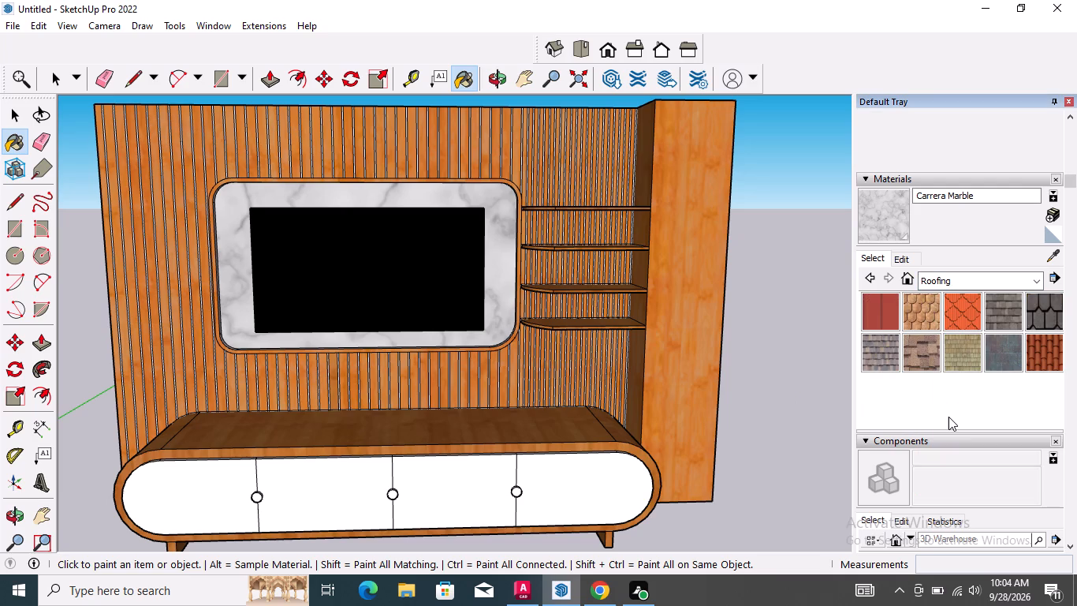
left_click(967, 275)
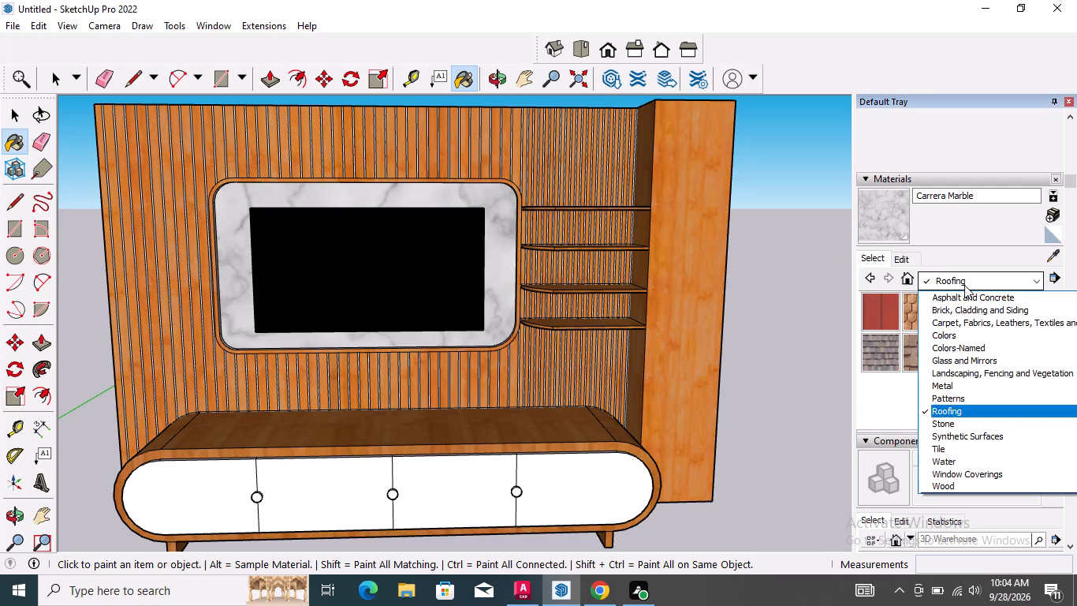
left_click(955, 372)
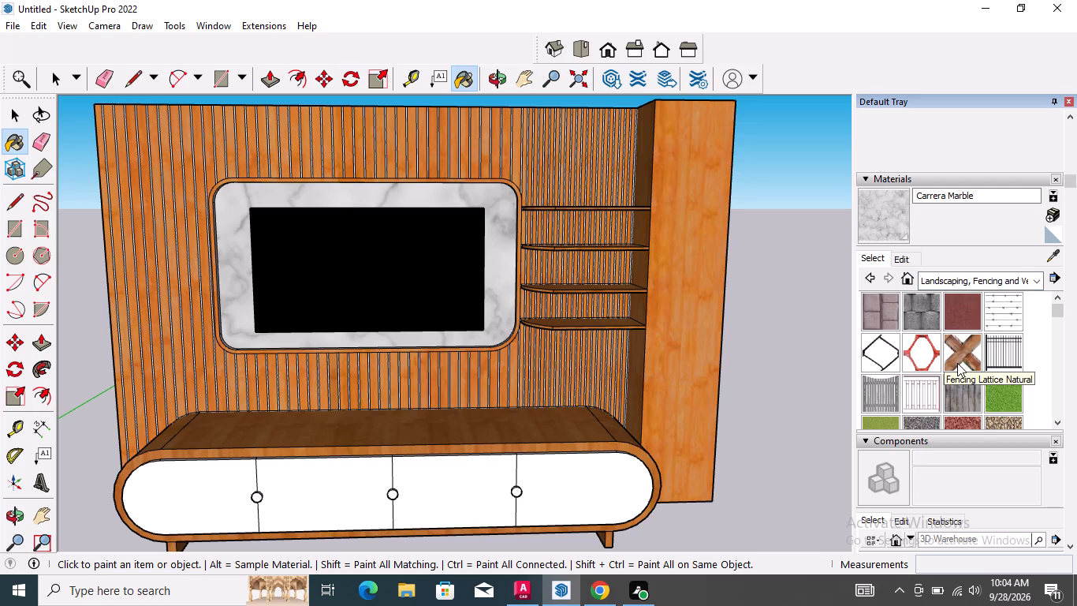
scroll(957, 363, "down", 2)
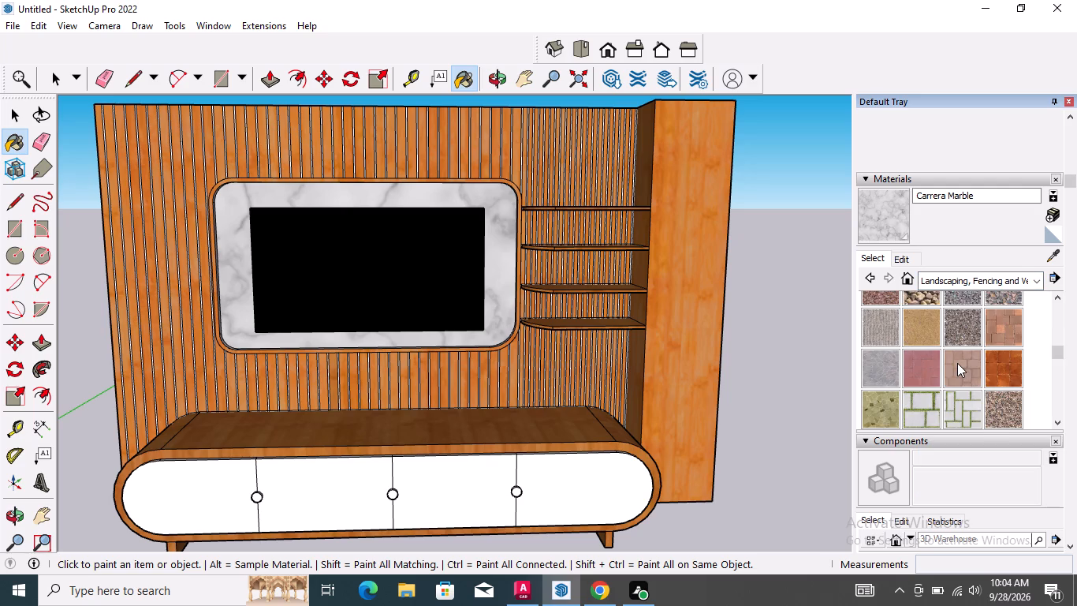
scroll(957, 363, "down", 2)
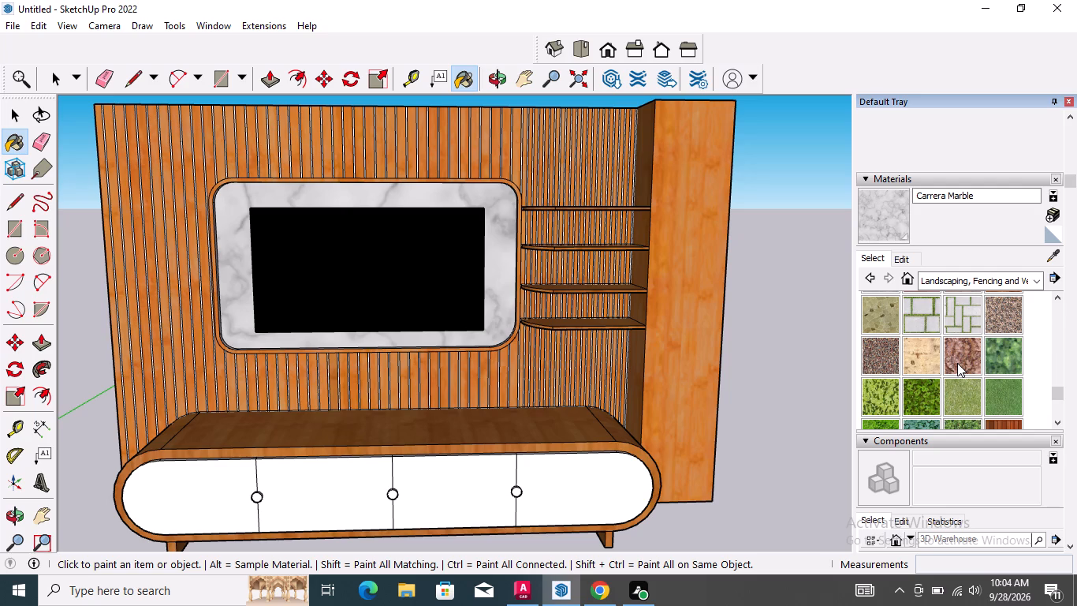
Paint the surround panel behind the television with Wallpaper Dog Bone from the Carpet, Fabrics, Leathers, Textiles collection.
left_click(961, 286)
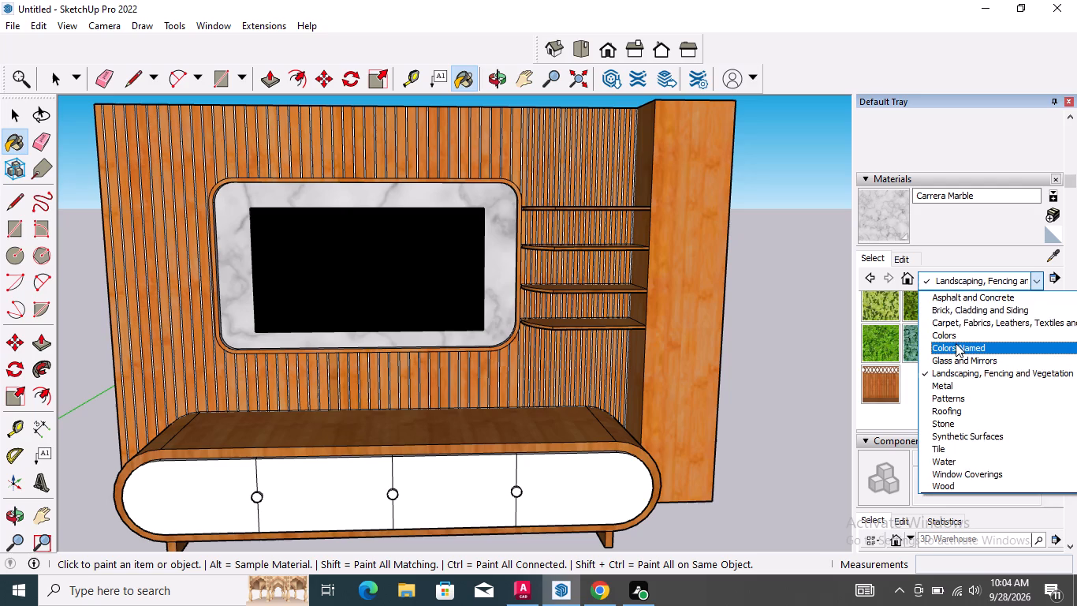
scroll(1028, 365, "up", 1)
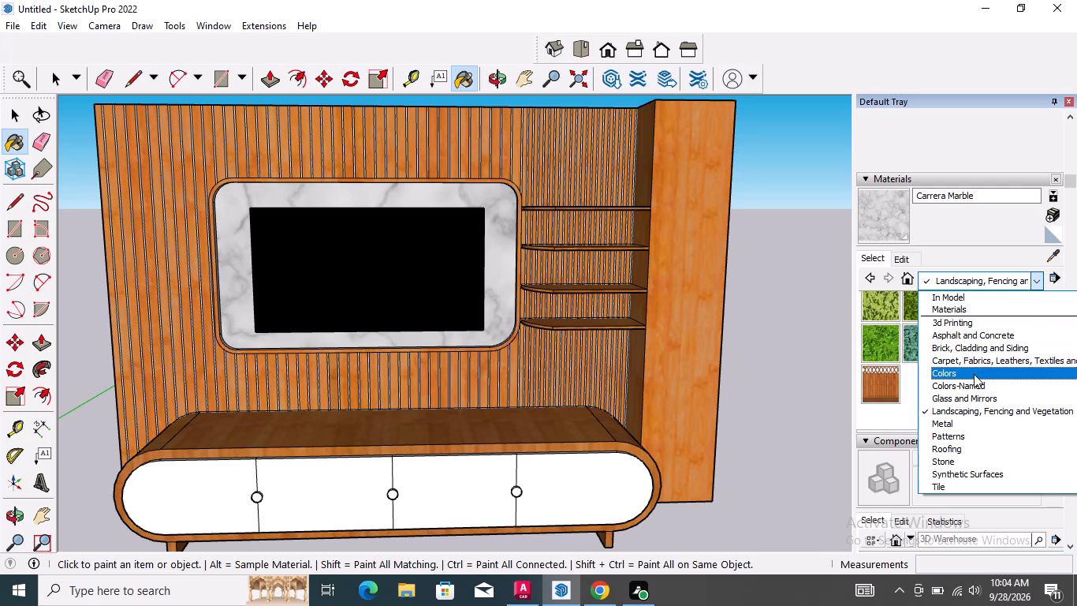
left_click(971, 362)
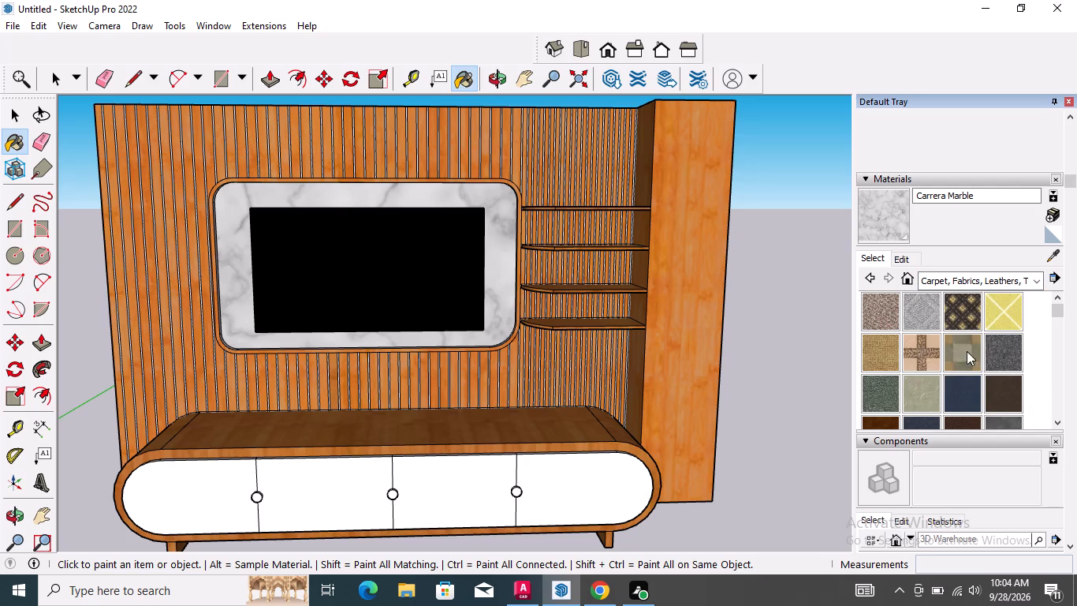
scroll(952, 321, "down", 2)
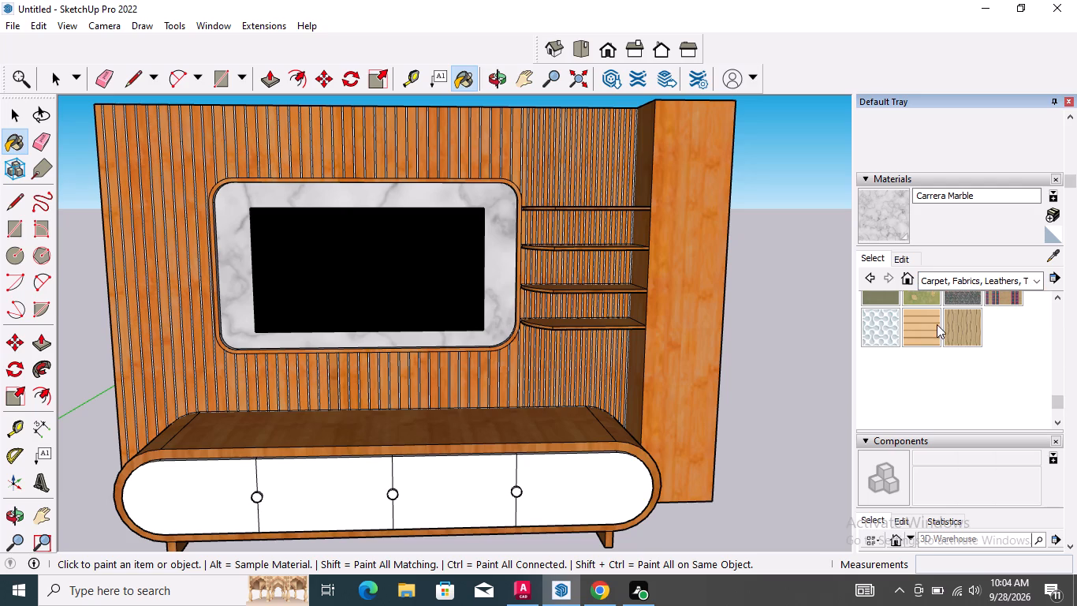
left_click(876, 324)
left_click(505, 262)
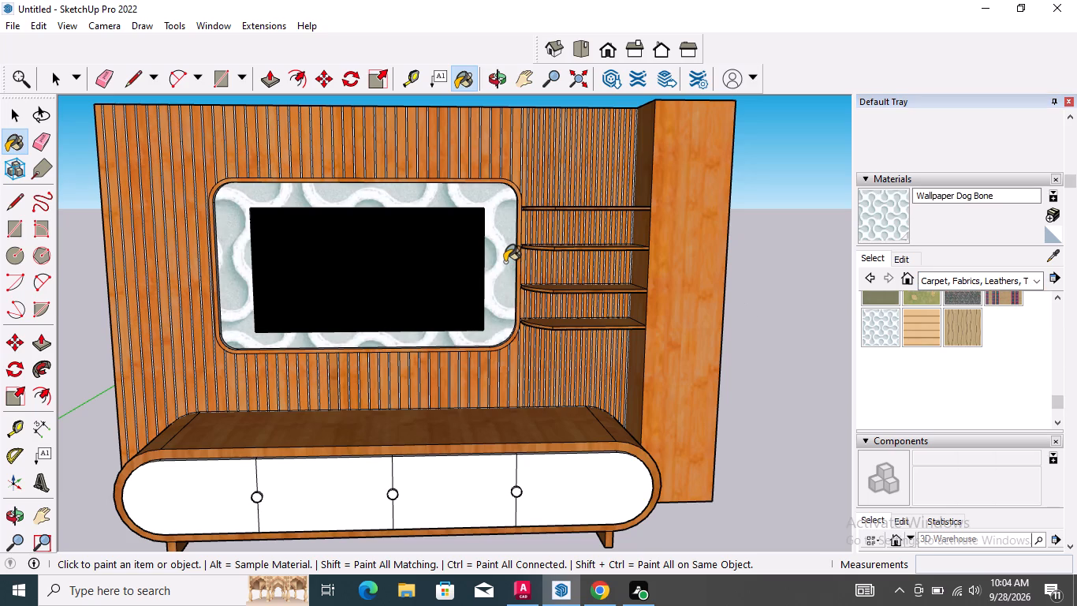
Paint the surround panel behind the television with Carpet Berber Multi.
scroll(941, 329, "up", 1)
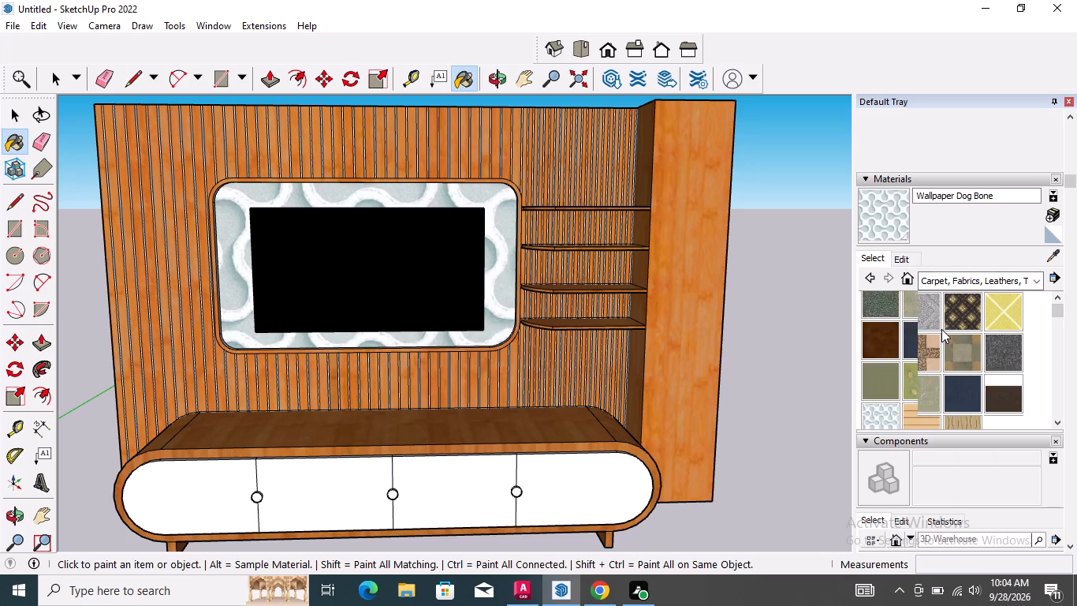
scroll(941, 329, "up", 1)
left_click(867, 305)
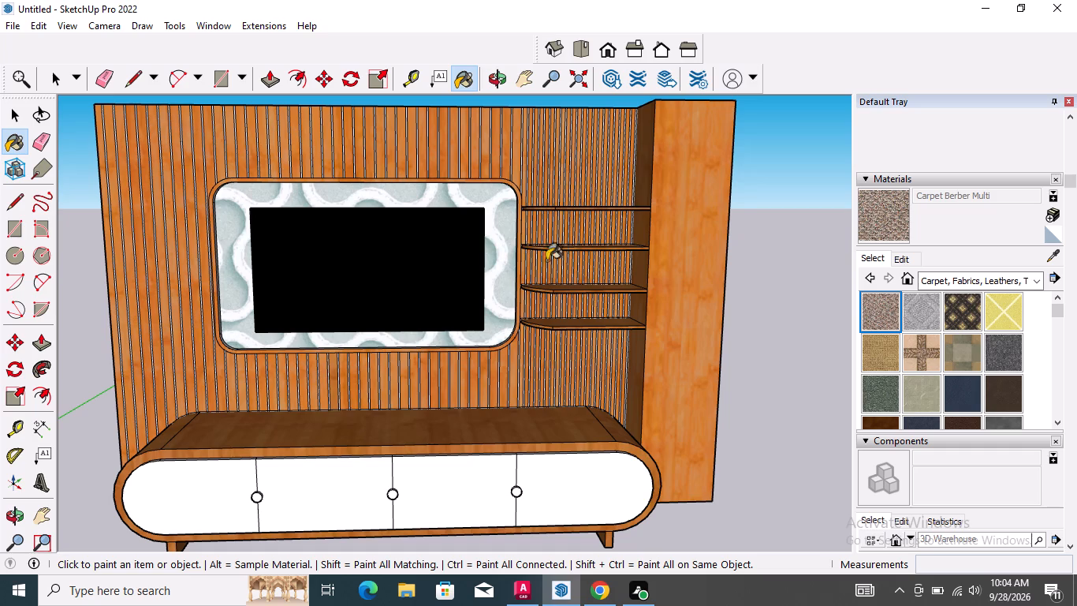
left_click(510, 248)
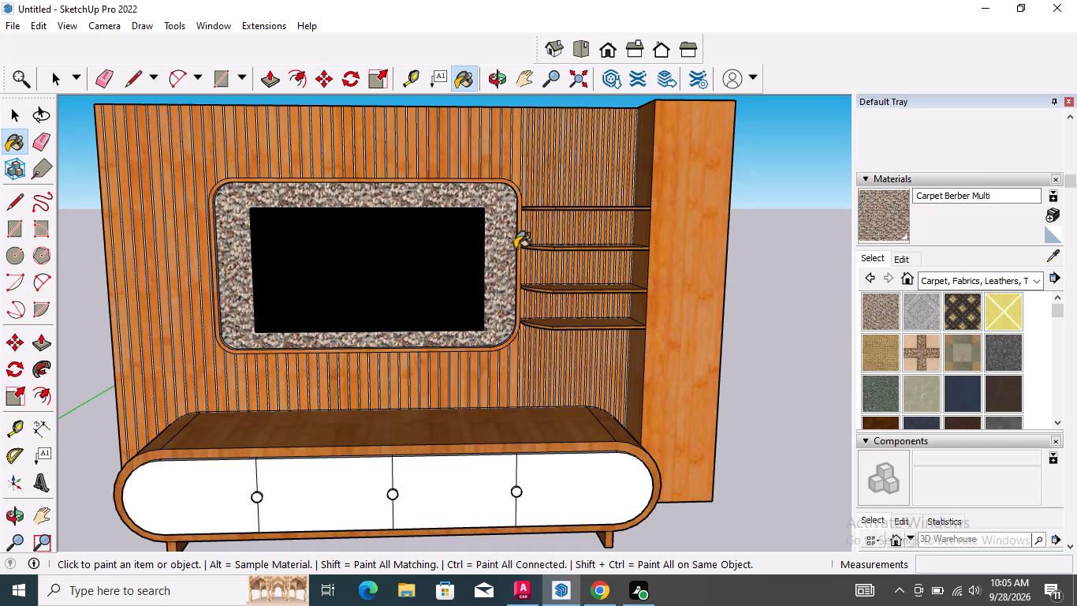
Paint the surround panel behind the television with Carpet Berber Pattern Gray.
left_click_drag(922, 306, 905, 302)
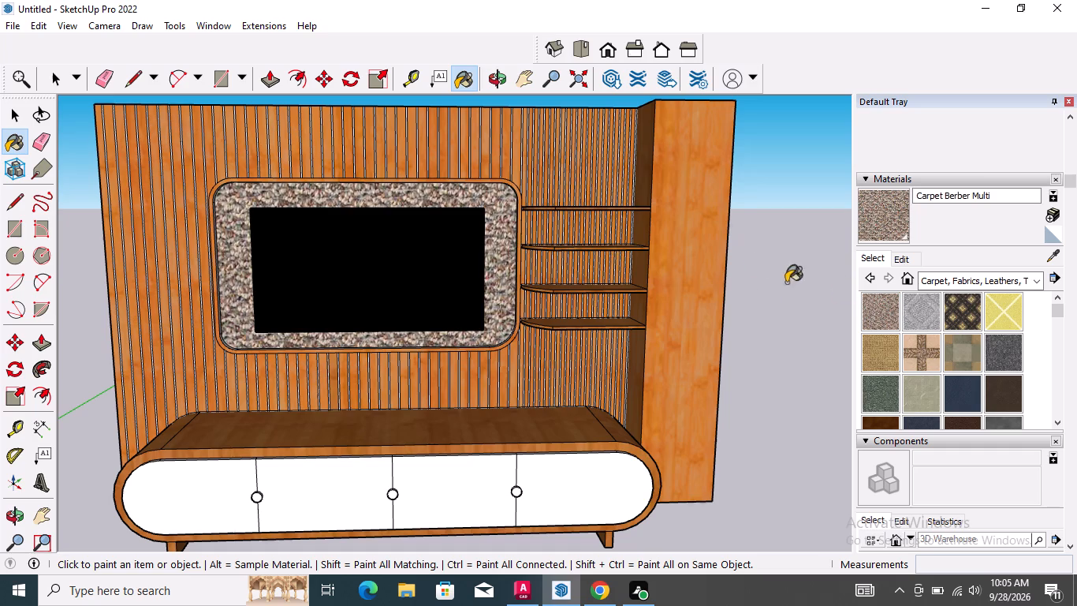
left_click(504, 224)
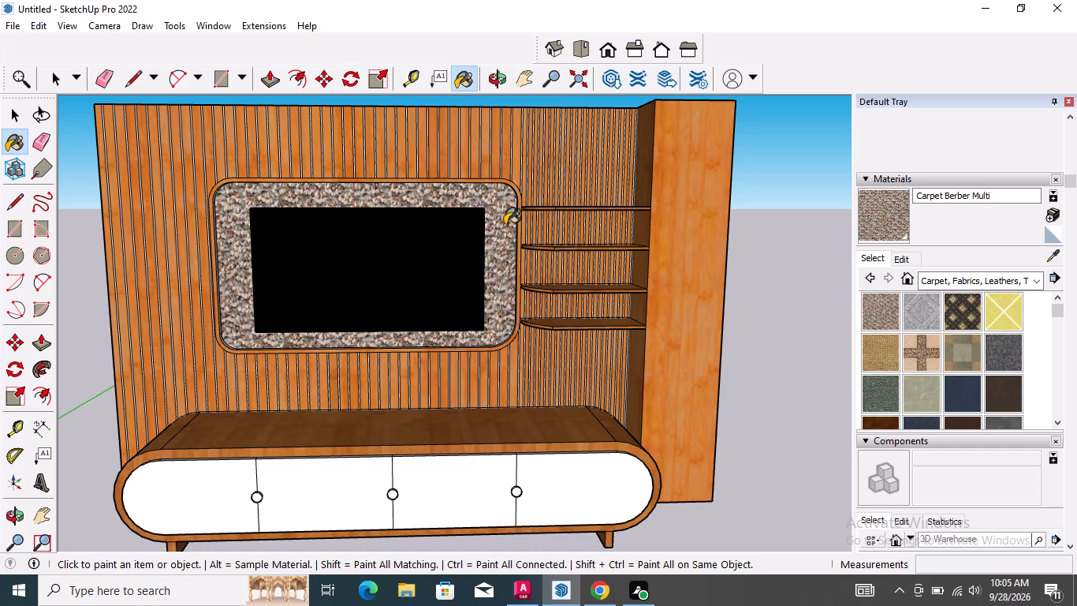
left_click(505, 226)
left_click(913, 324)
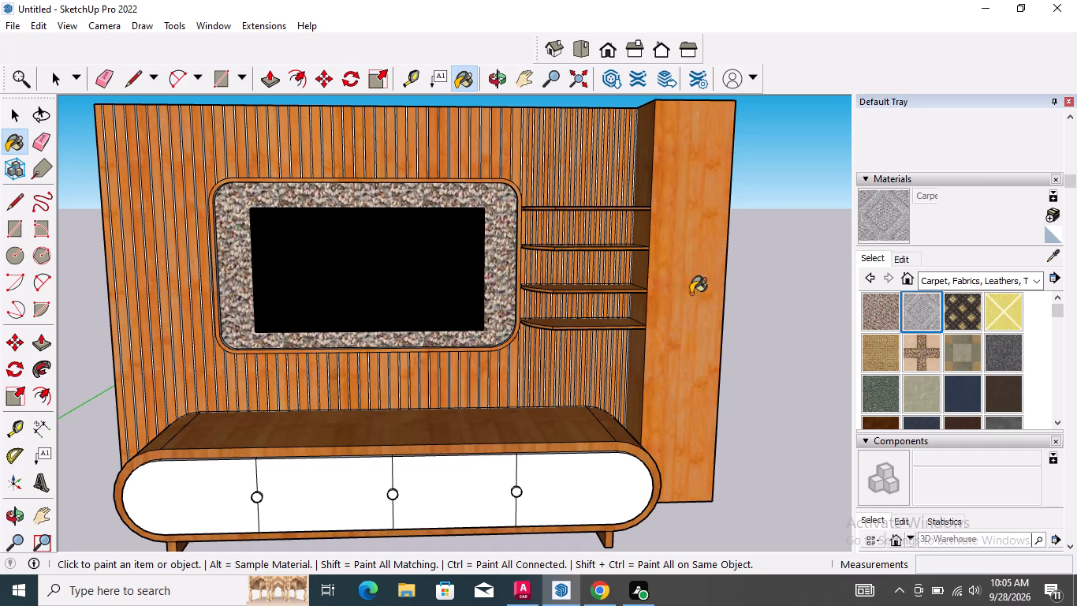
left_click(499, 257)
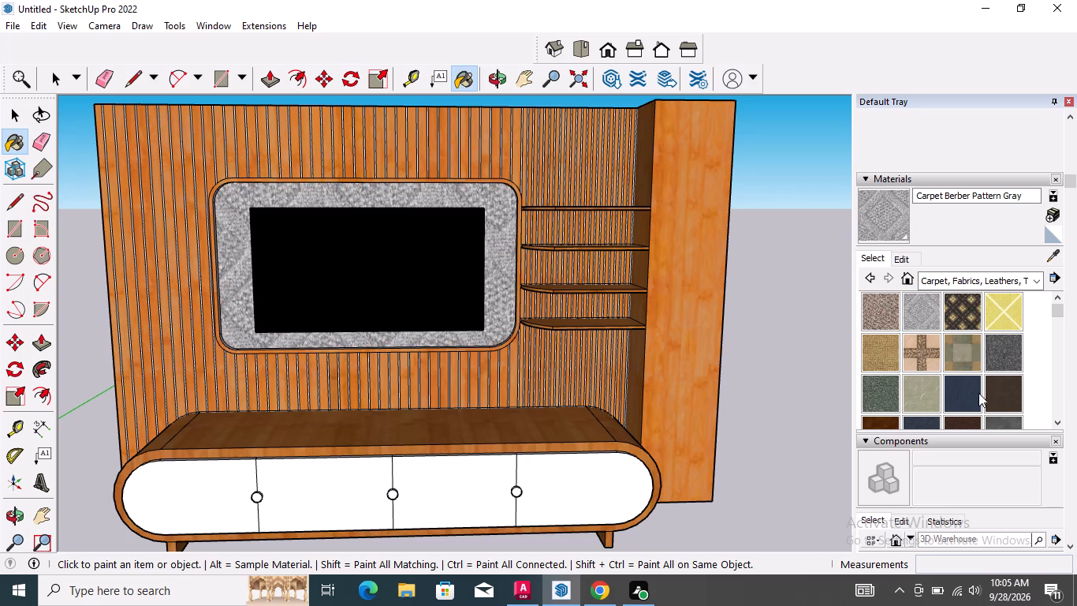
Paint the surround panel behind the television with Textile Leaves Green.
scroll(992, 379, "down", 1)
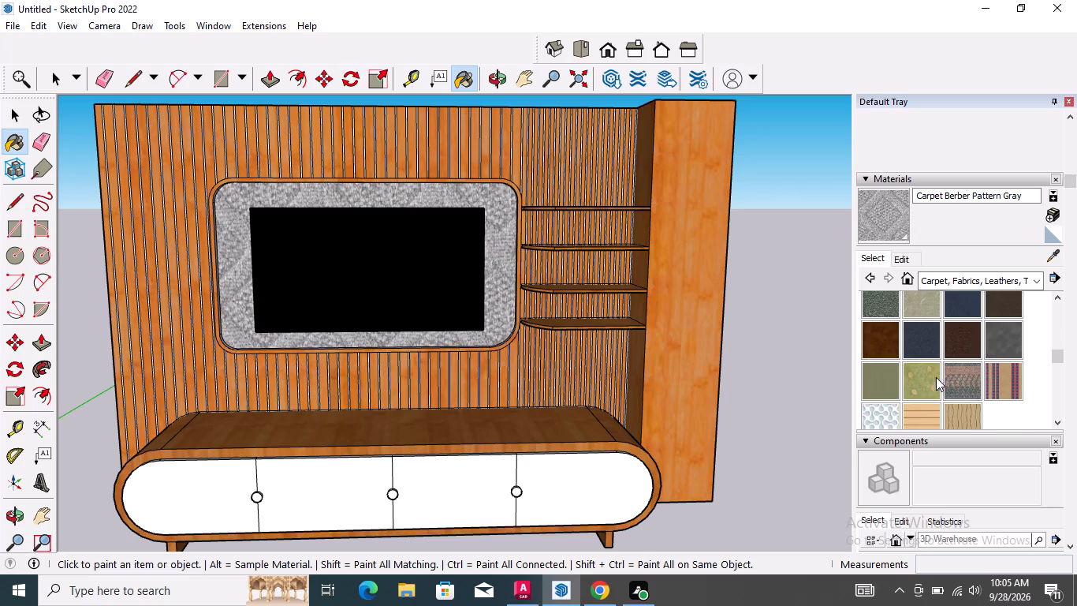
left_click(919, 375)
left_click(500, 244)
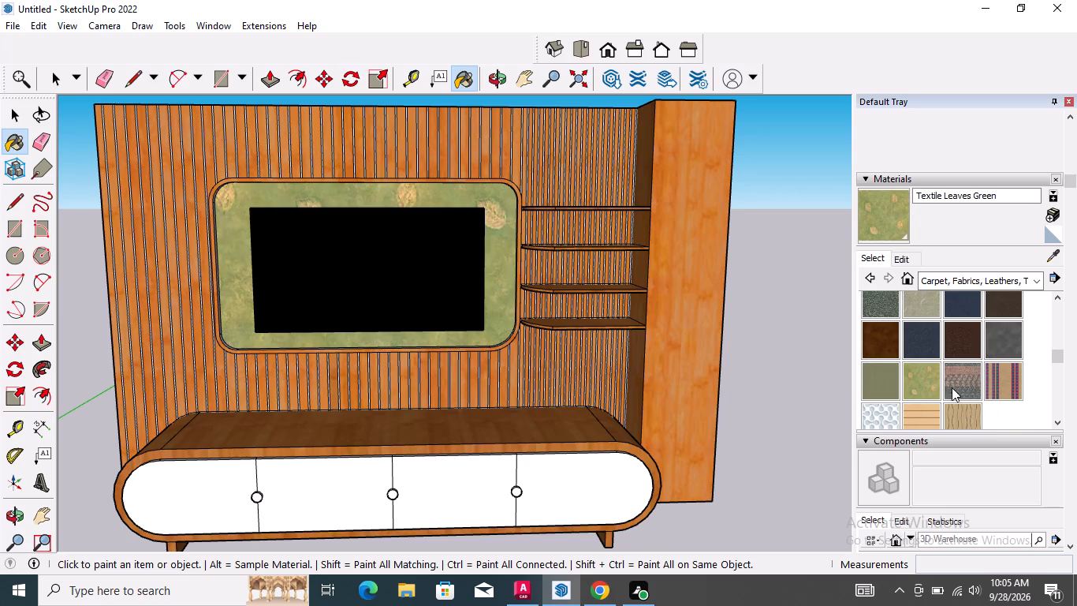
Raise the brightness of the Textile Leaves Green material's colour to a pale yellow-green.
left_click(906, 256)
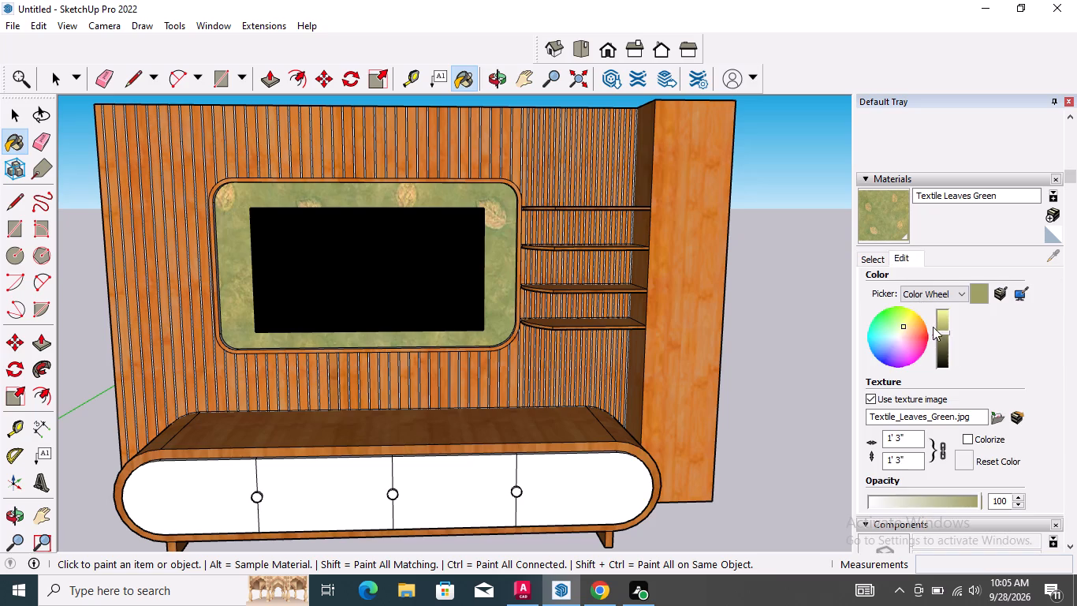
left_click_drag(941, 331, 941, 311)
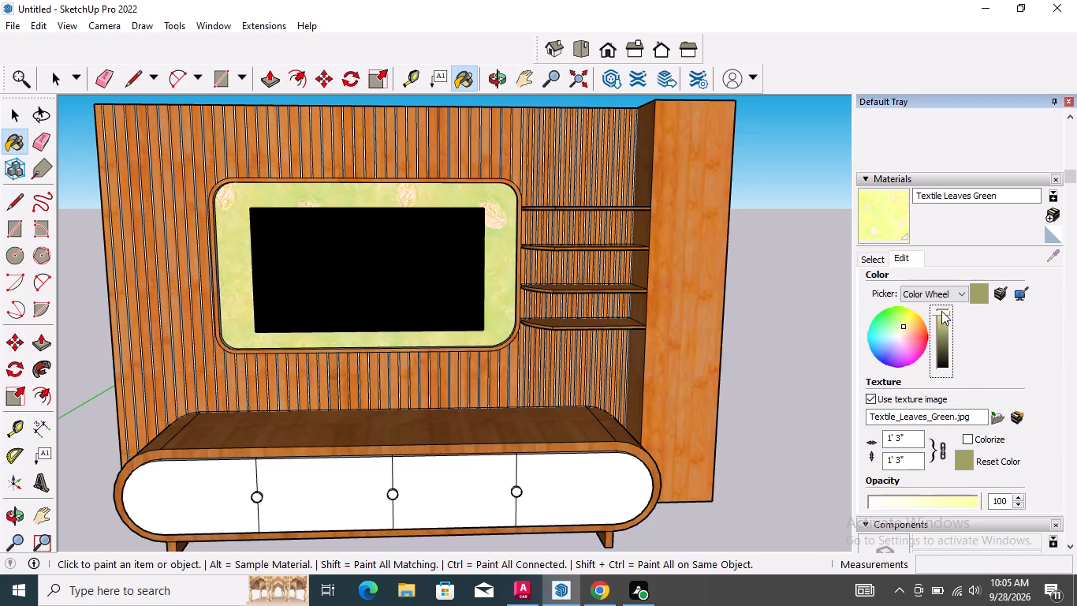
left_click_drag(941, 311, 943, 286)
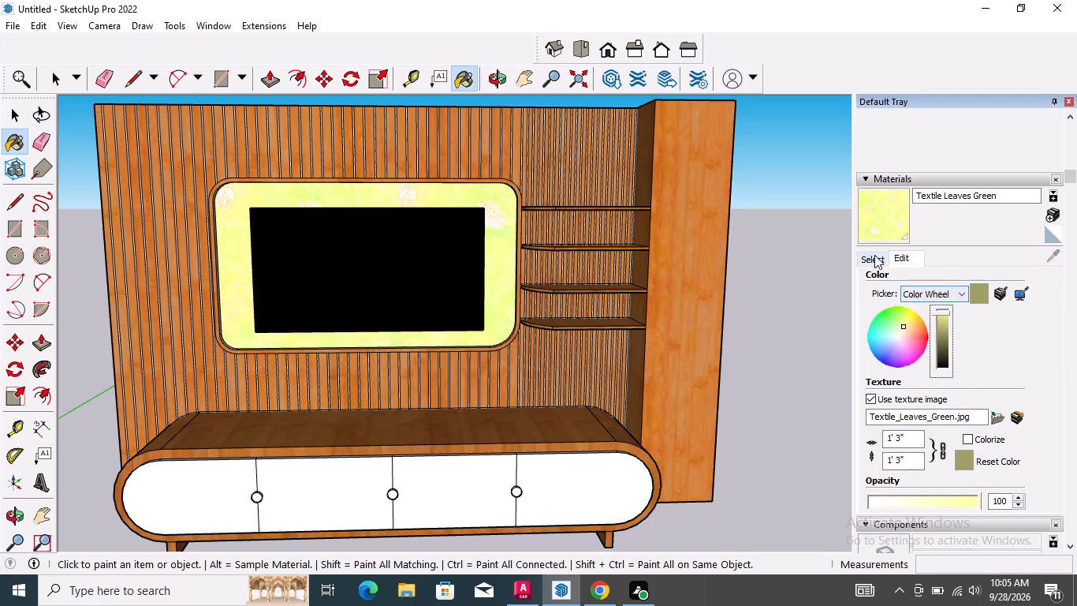
Paint the surround panel behind the television with Fabric Linen from the Carpet, Fabrics, Leathers, Textiles collection.
left_click(874, 255)
scroll(967, 346, "up", 1)
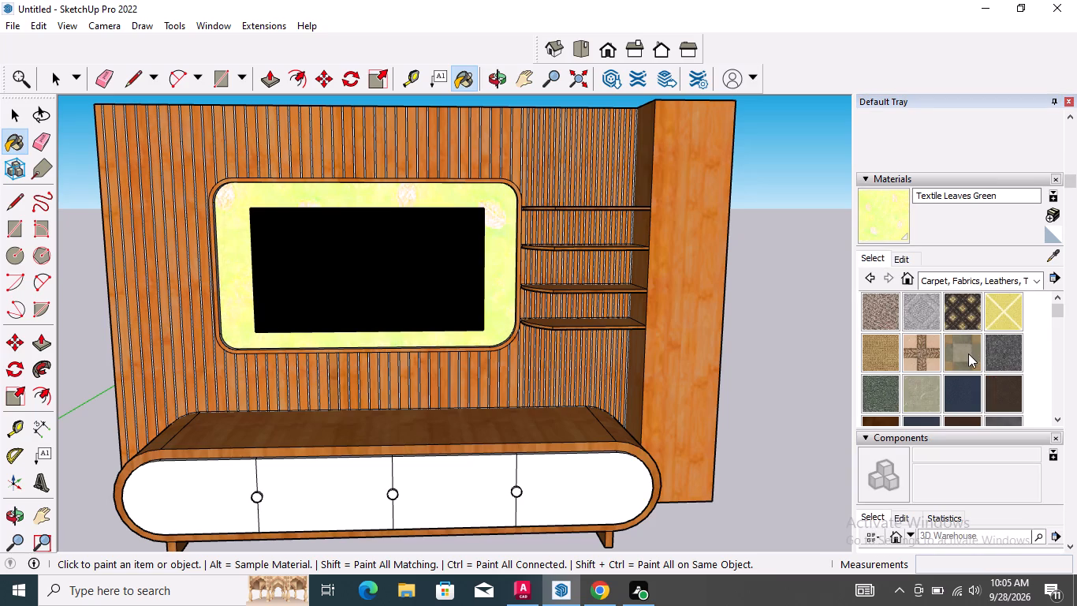
left_click(922, 404)
left_click(496, 264)
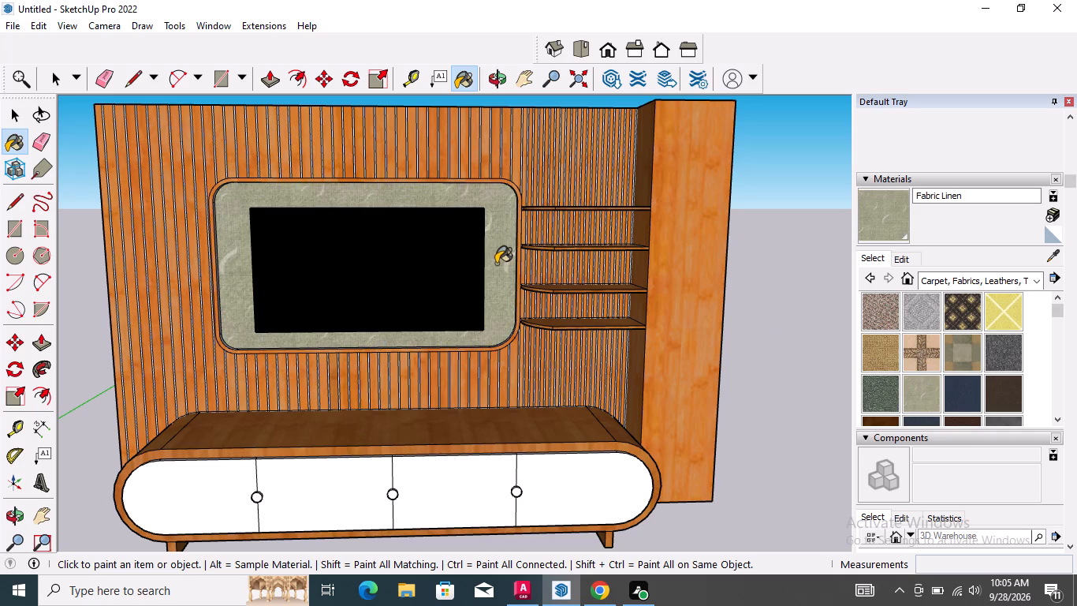
Raise the brightness of the Fabric Linen material's colour to a light cream.
left_click(902, 264)
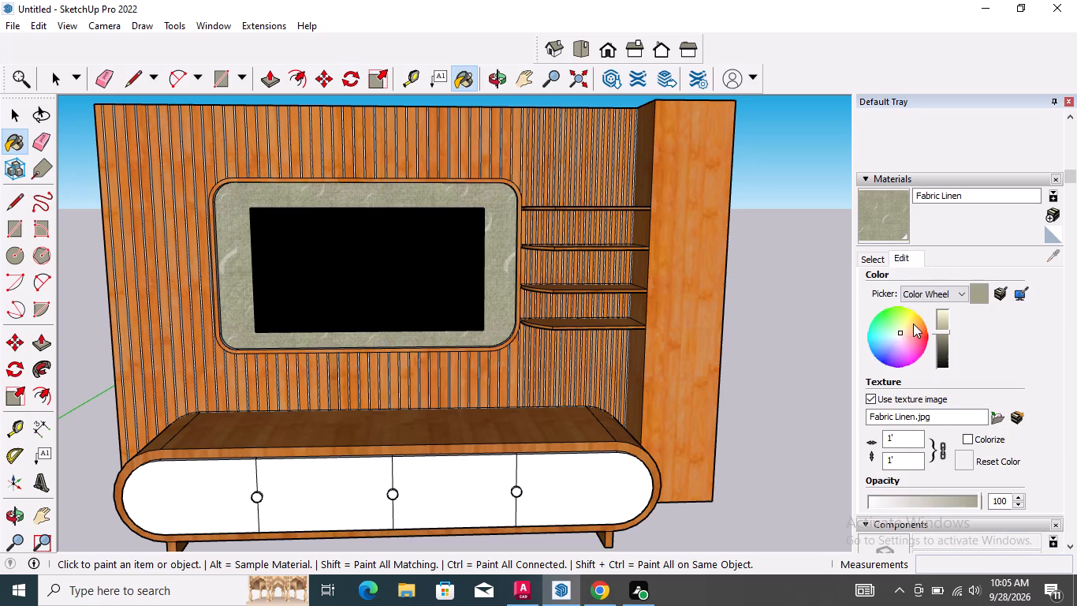
left_click(945, 329)
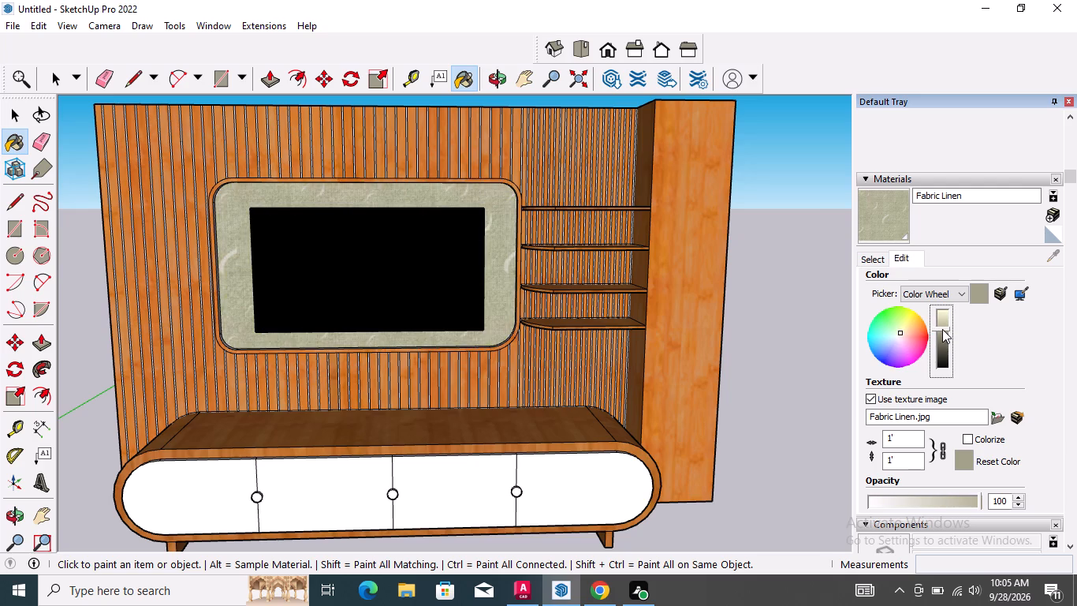
left_click_drag(942, 327, 942, 319)
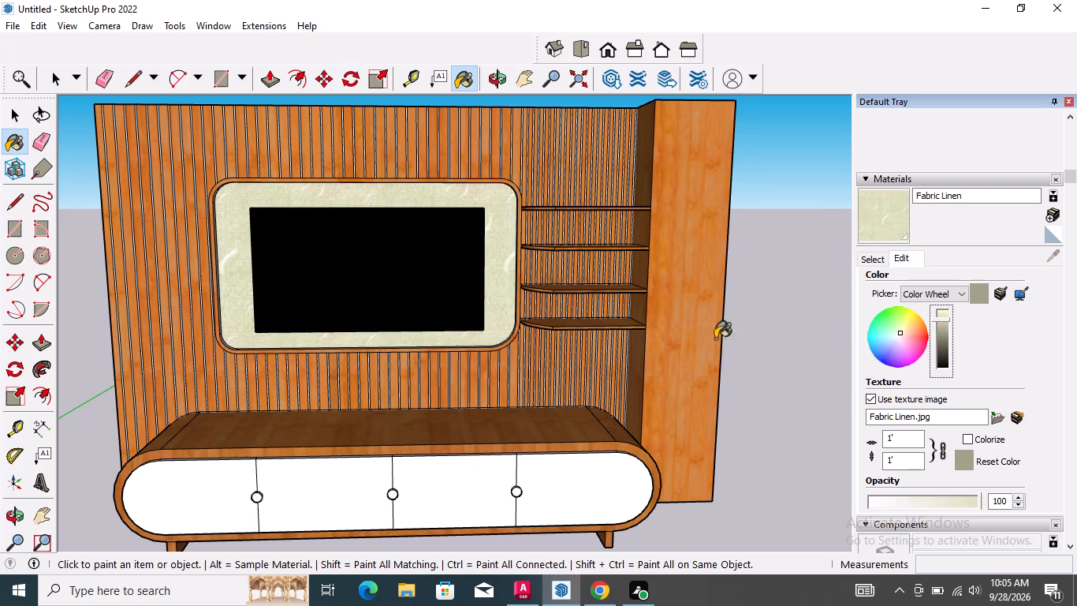
scroll(665, 339, "down", 3)
key("space")
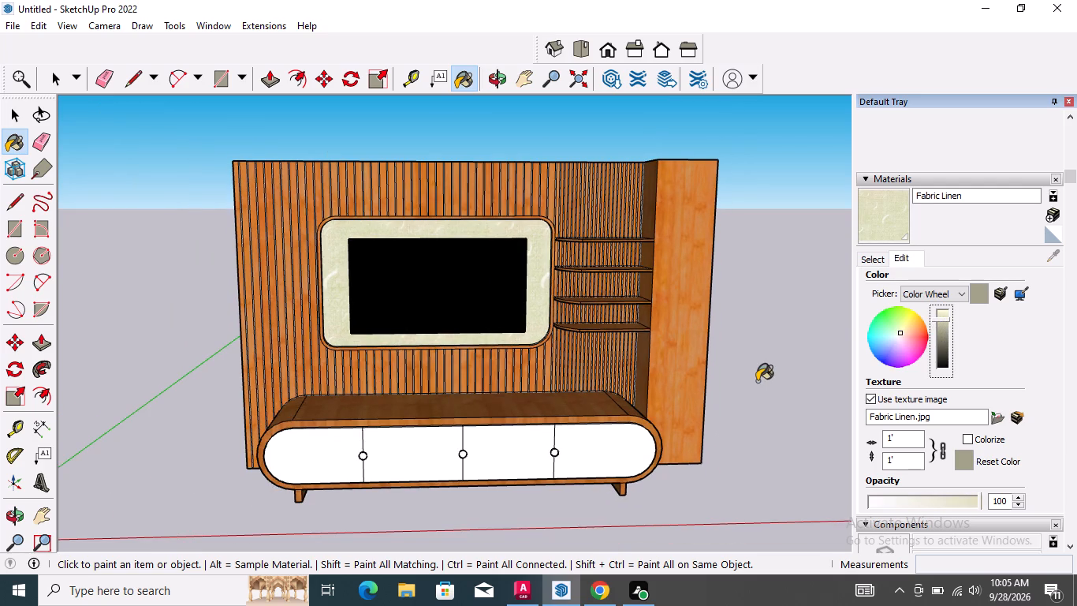
left_click(757, 381)
key("space")
key("space")
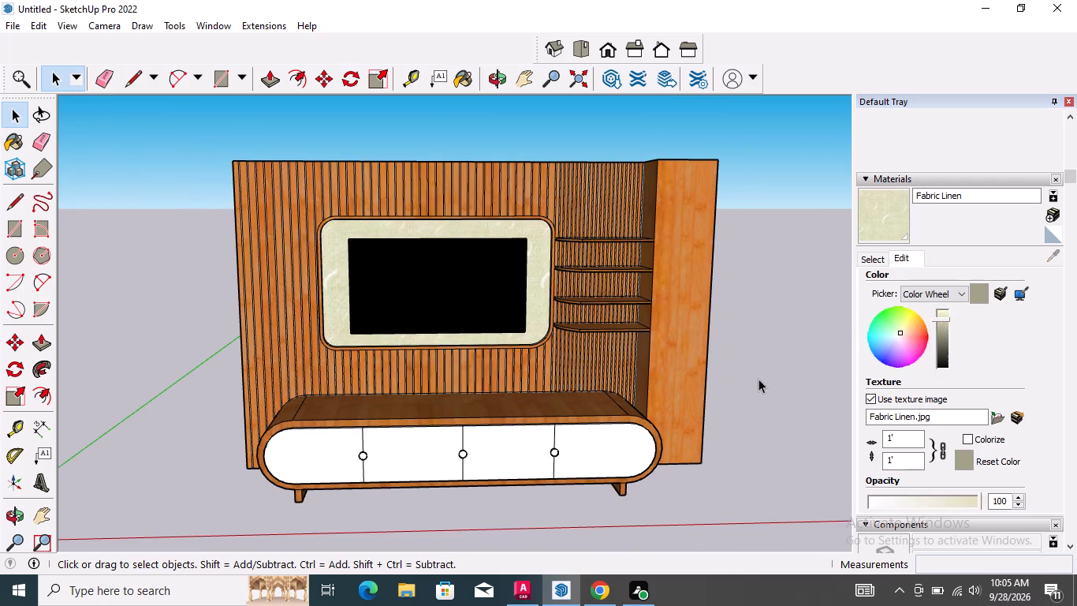
key("Escape")
Paint the front faces of the three round drawer knobs on the TV console with Leather Dark Brown.
left_click(867, 252)
left_click(1009, 385)
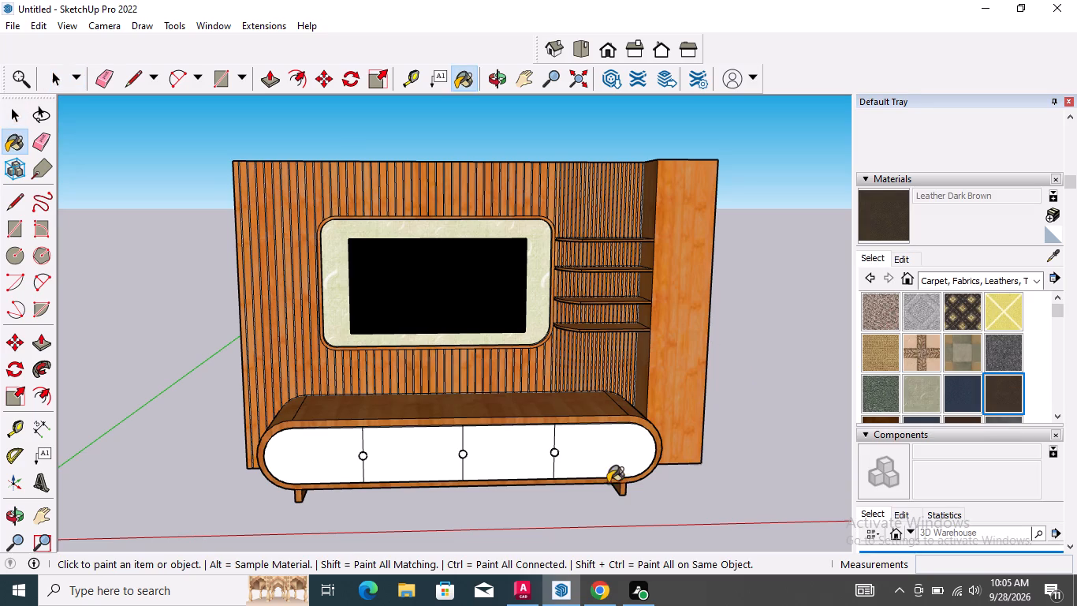
scroll(578, 470, "up", 7)
left_click(546, 445)
scroll(345, 445, "up", 2)
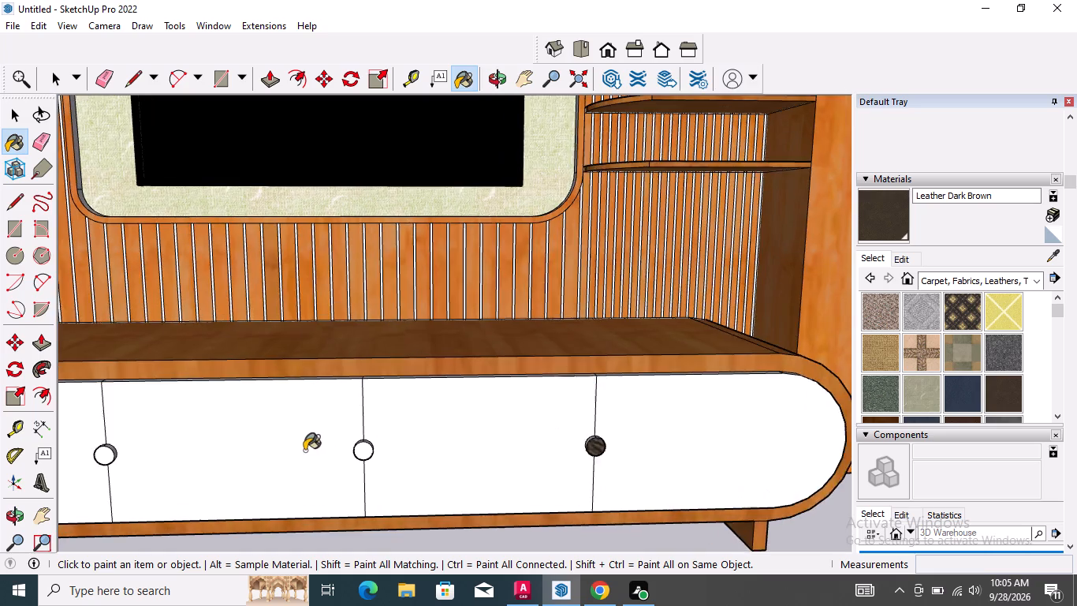
scroll(344, 473, "up", 3)
left_click(371, 444)
scroll(430, 437, "down", 7)
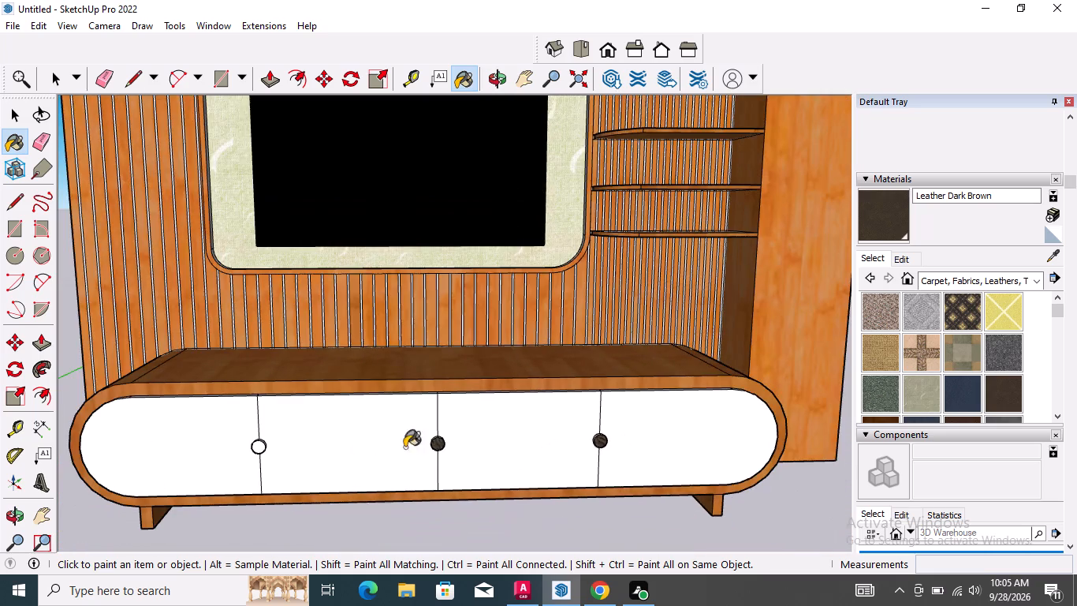
scroll(259, 440, "up", 11)
left_click(259, 454)
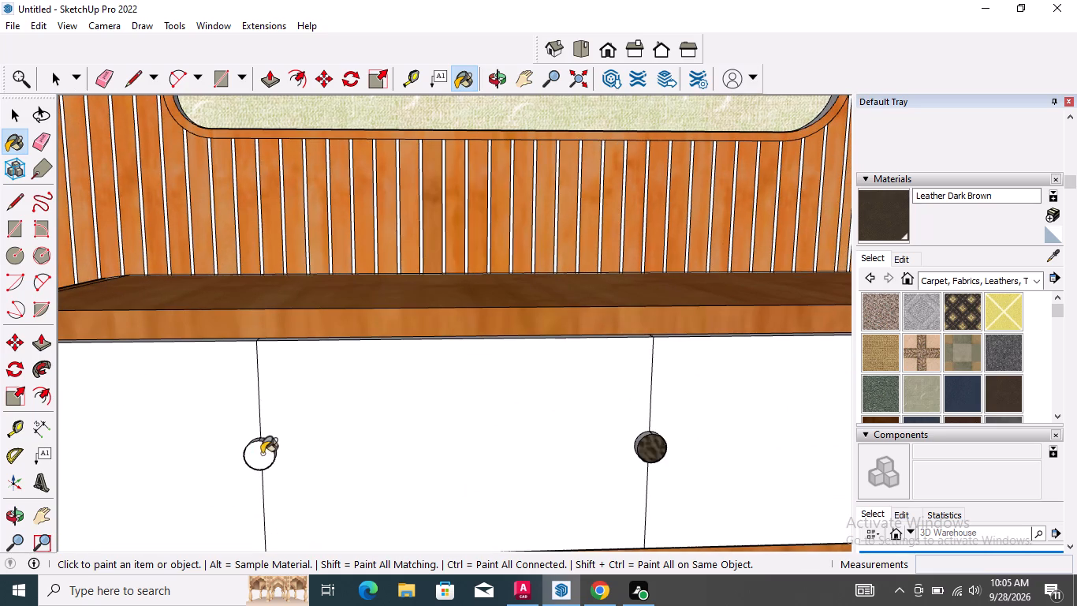
scroll(278, 447, "up", 1)
middle_click_drag(278, 447, 244, 454)
key("space")
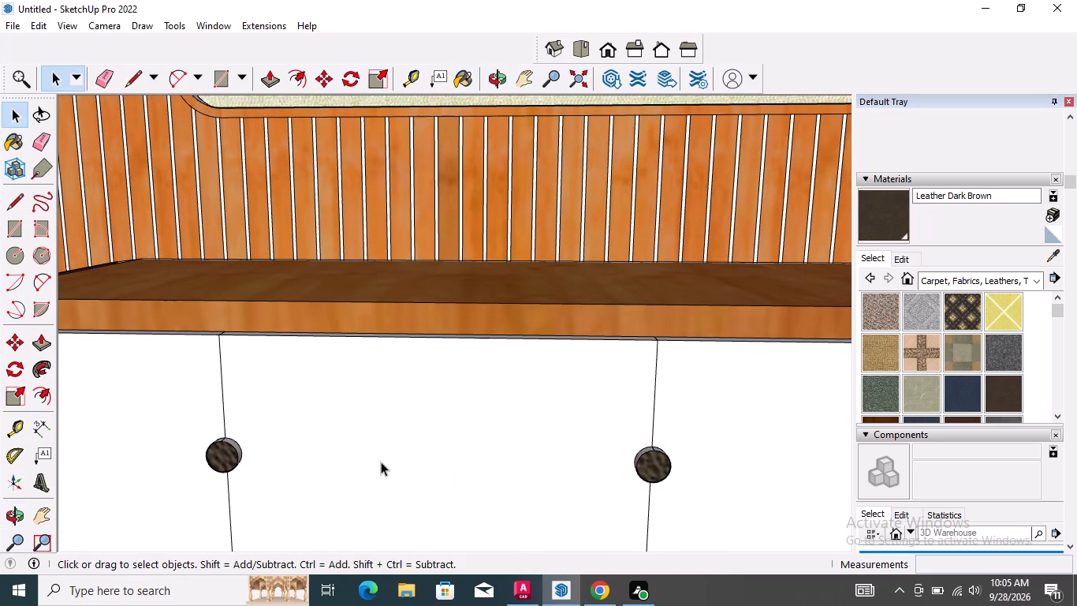
scroll(390, 455, "down", 17)
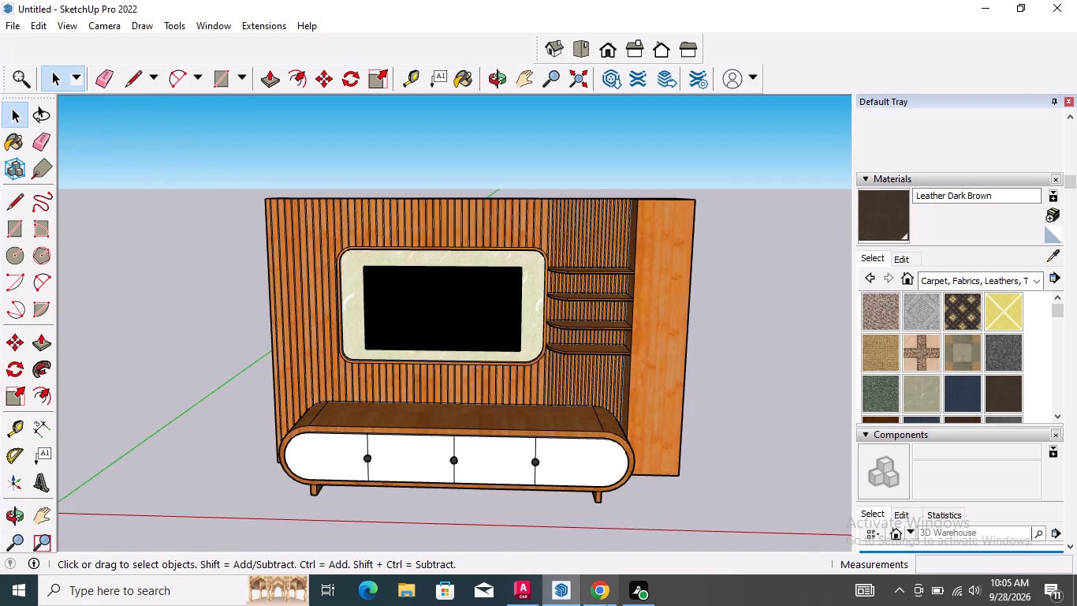
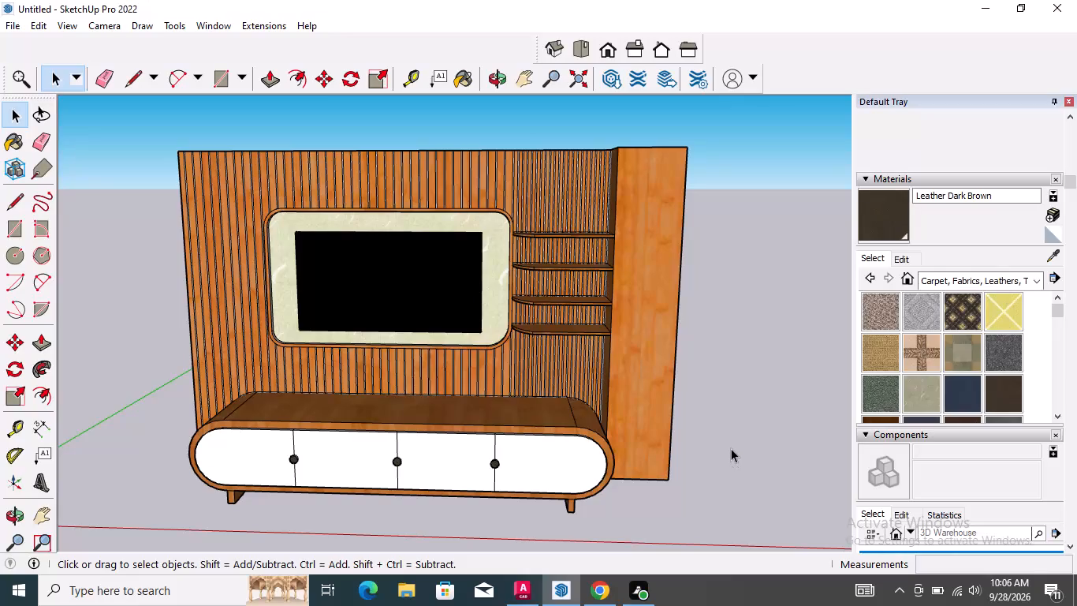
Save the model in the Documents folder under the file name "Modern Luxury TV Unit with Fluted Panel".
key("ctrl+s")
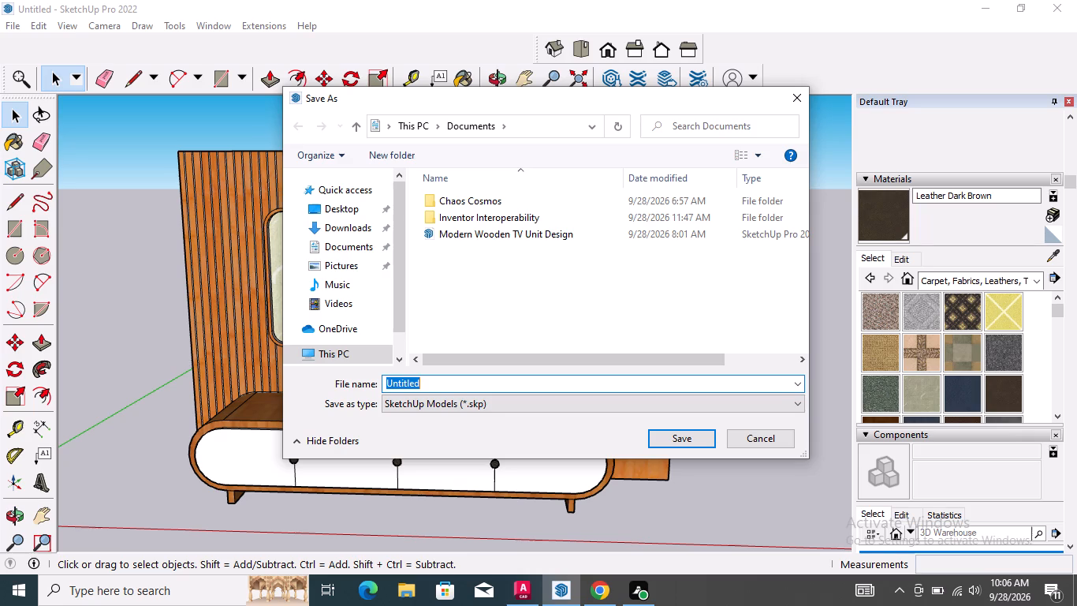
key("m")
type("oder")
key("n")
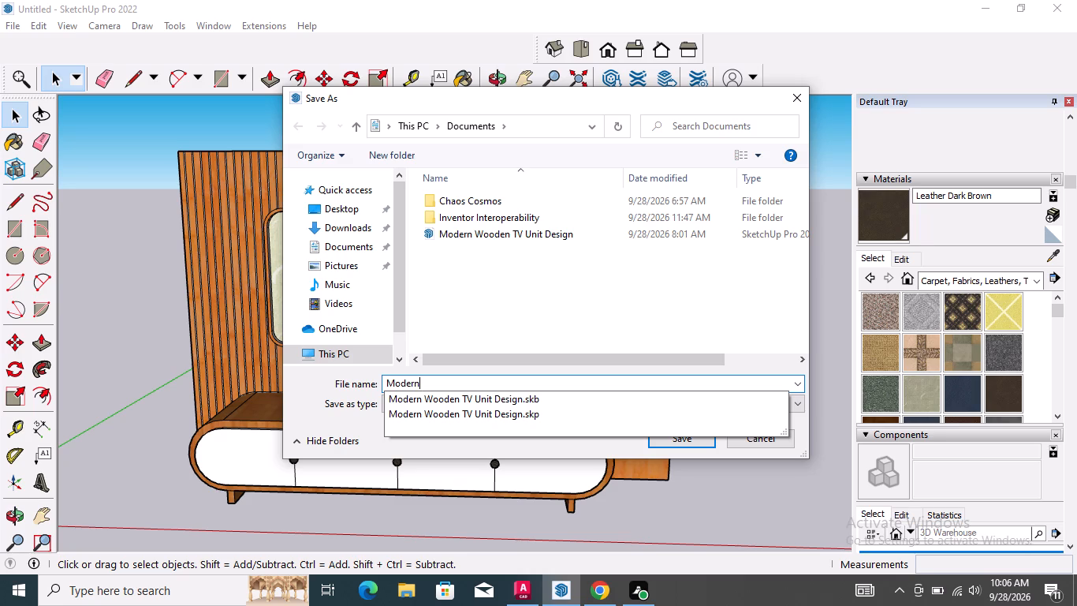
key("space")
key("l")
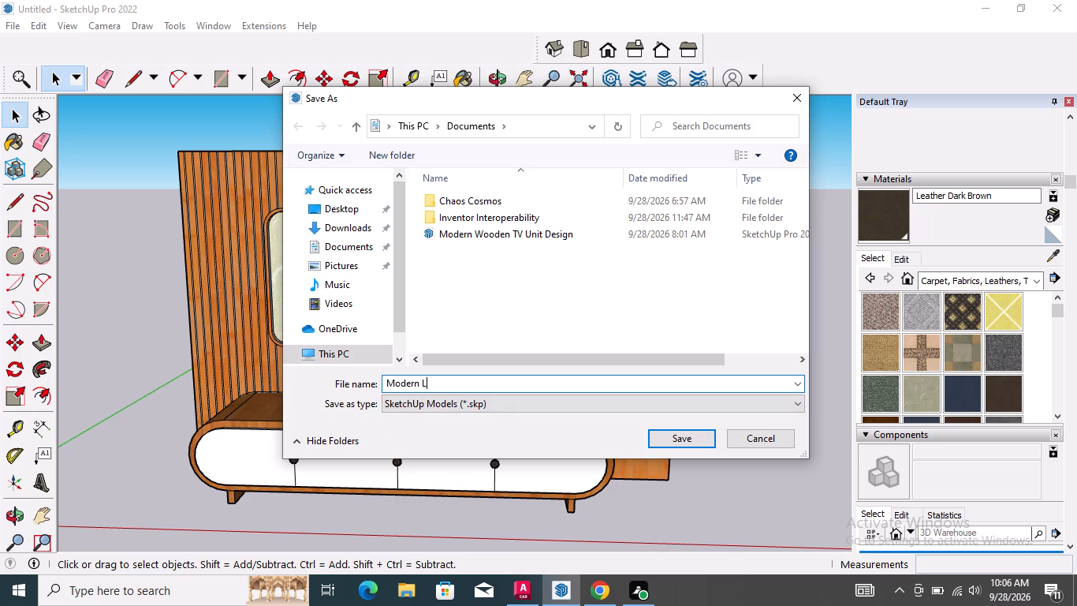
type("uxue")
key("BackSpace")
type("ry")
key("space")
key("t")
key("space")
key("BackSpace")
key("BackSpace")
key("u")
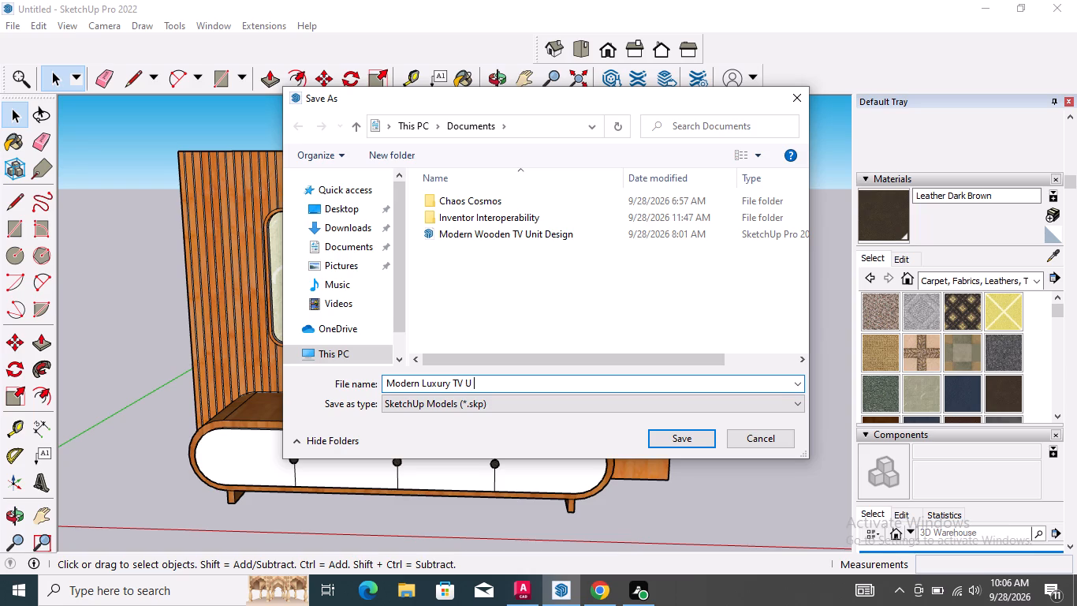
key("BackSpace")
key("BackSpace")
type("nit")
key("space")
type("with")
key("space")
key("l")
key("u")
type("te")
key("d")
key("space")
type("anel")
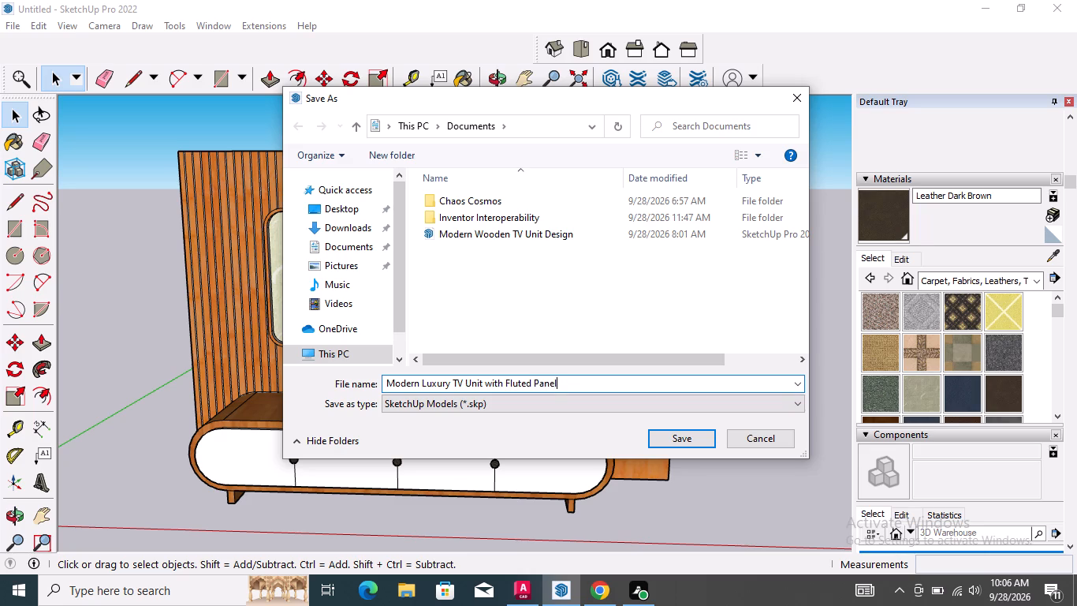
left_click(690, 440)
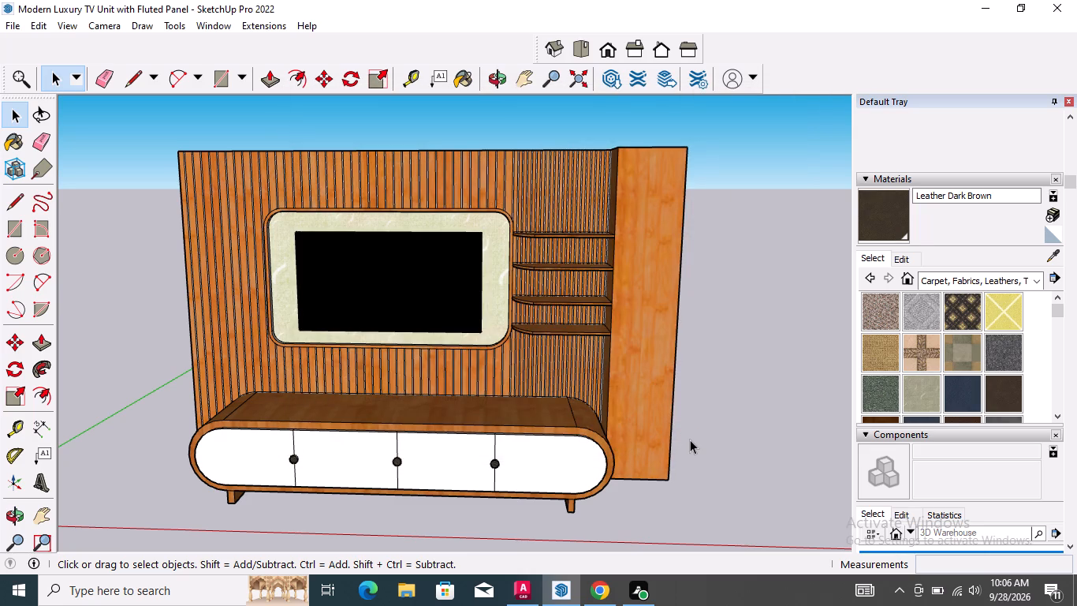
Save the TV unit model again under its existing file name, leaving nothing selected.
key("ctrl+a")
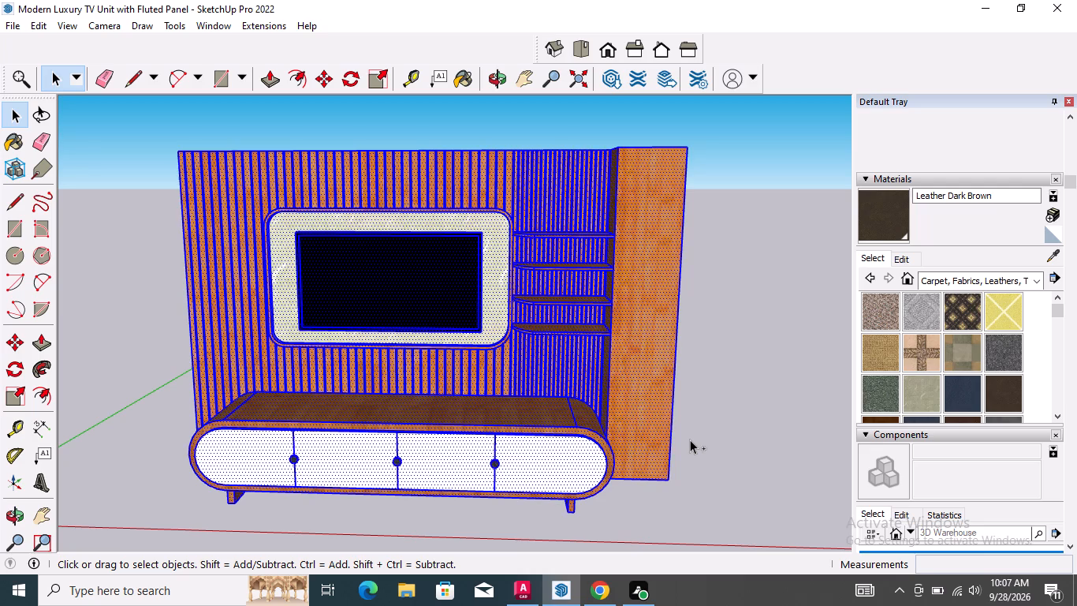
left_click(692, 438)
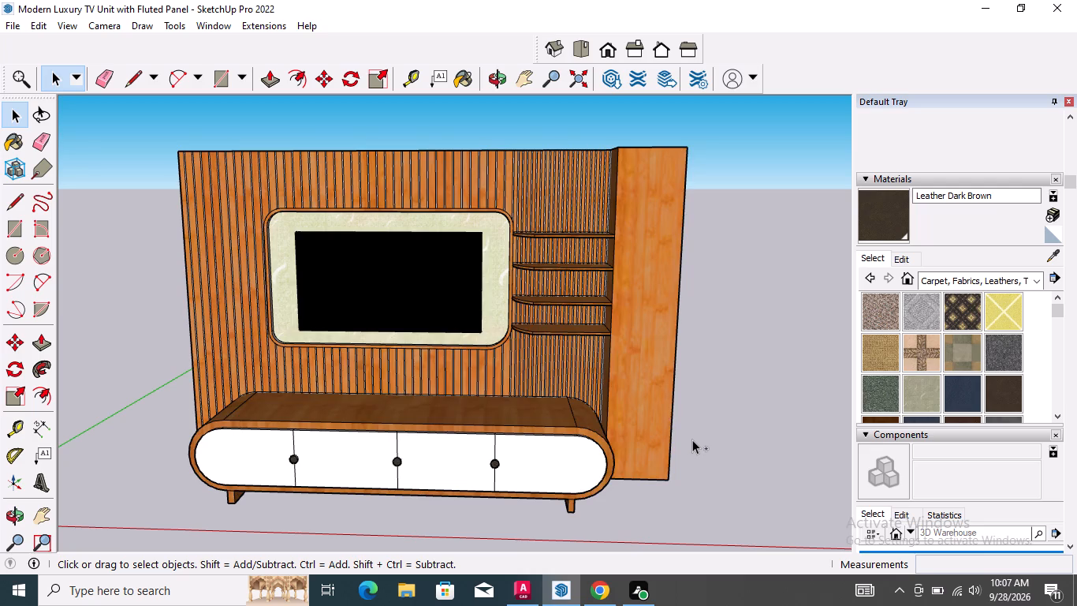
key("ctrl+s")
key("space")
left_click(734, 384)
left_click(804, 356)
scroll(764, 358, "down", 3)
scroll(764, 358, "up", 3)
key("ctrl+s")
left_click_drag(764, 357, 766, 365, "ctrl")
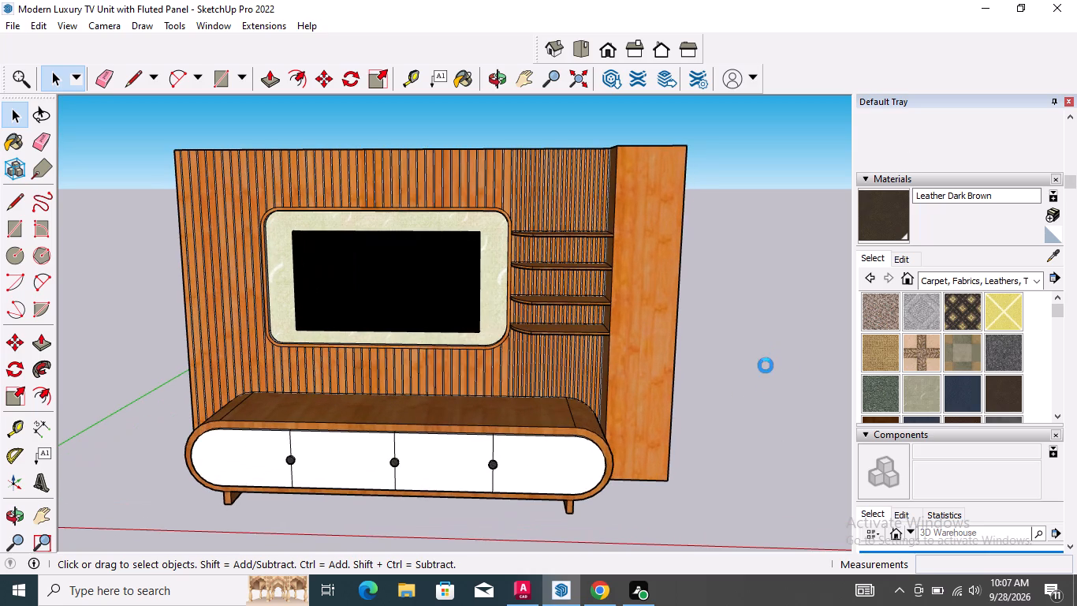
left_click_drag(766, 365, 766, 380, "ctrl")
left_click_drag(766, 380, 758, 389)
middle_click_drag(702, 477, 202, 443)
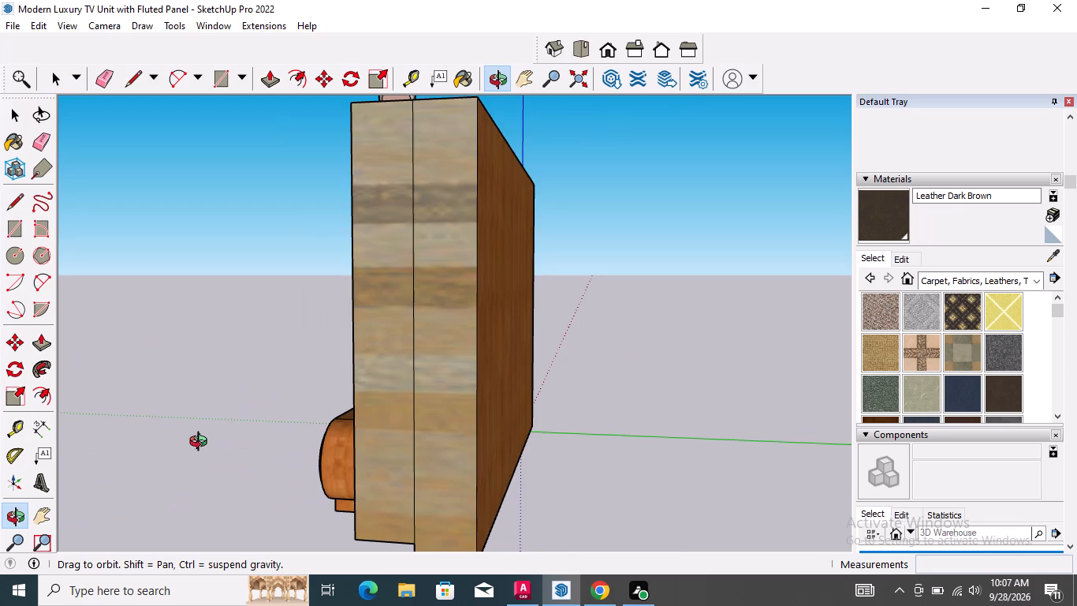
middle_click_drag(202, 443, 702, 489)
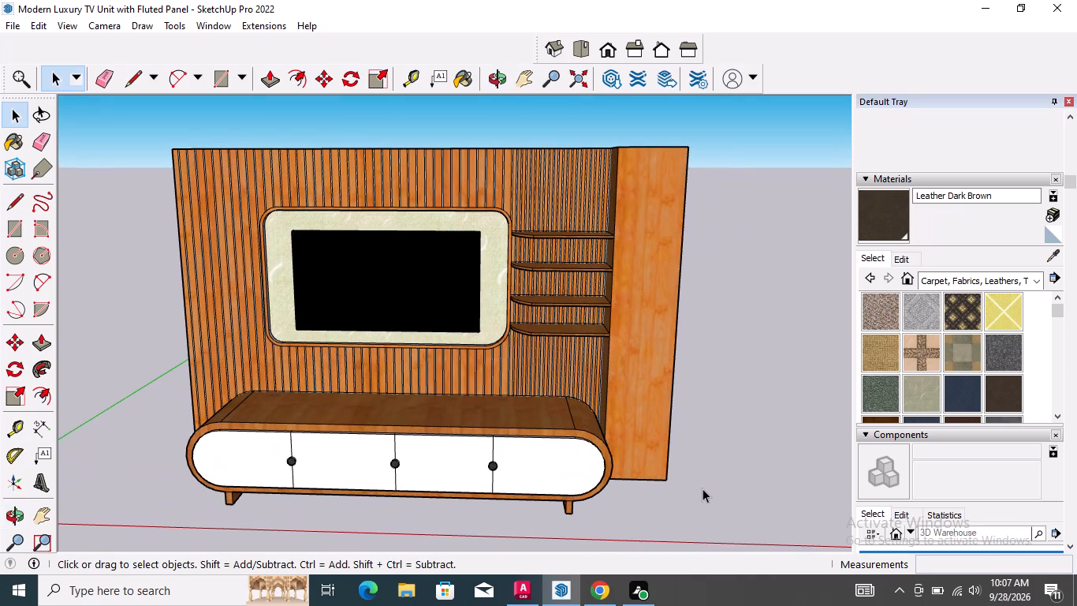